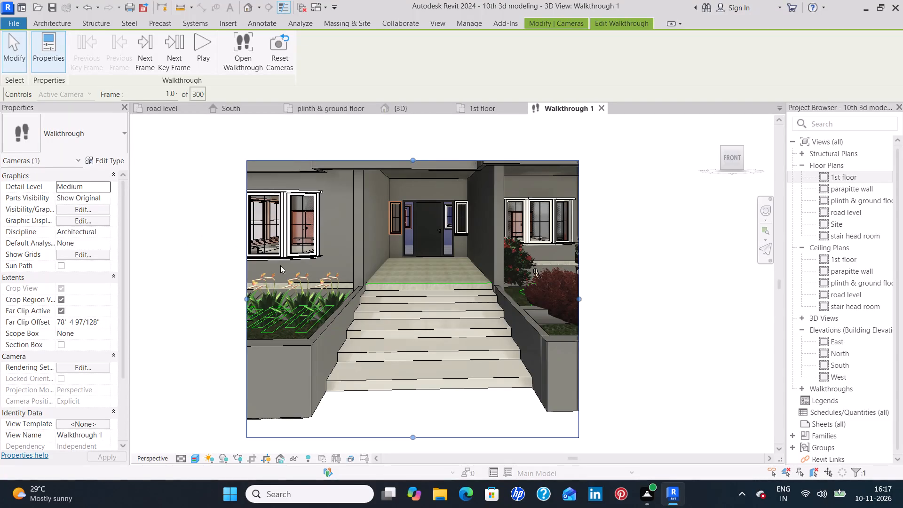
Close the Walkthrough 1 view and return to the plinth & ground floor plan.
scroll(306, 272, up, 1)
middle_drag(307, 275, 307, 253)
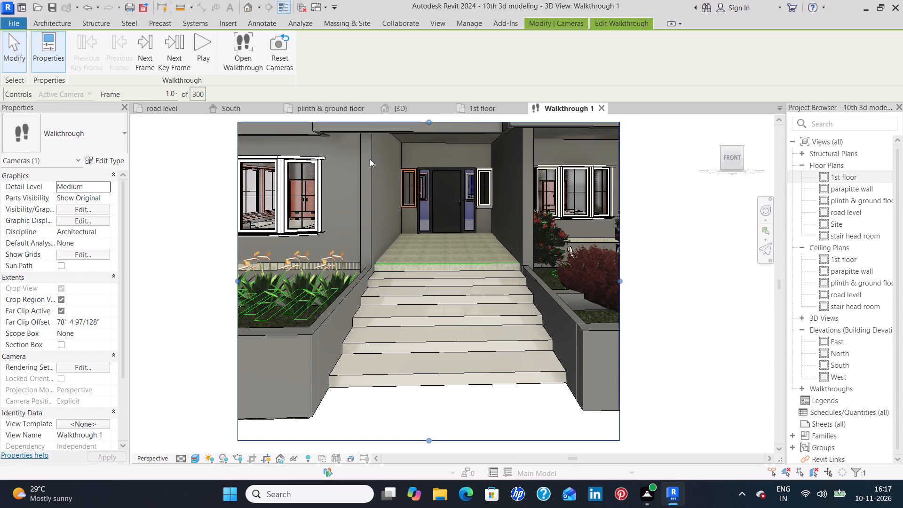
click(600, 106)
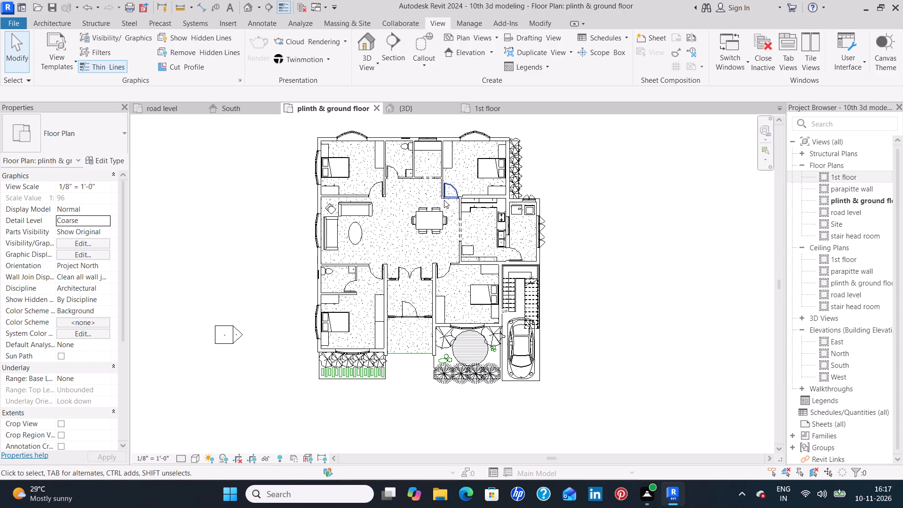
Create a new walkthrough path with seven key frames from outside the entrance, through the hall, past the kitchen and dining table, to the front bedroom door.
middle_drag(443, 200, 424, 224)
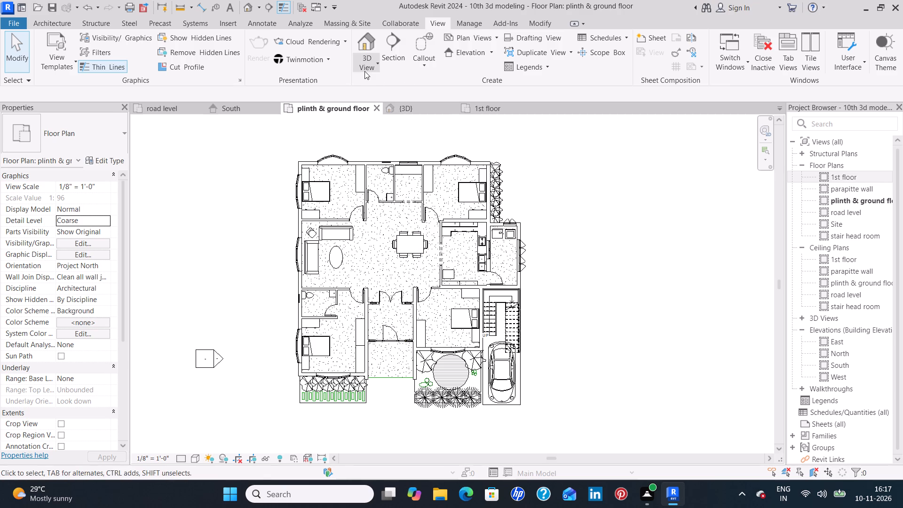
click(364, 71)
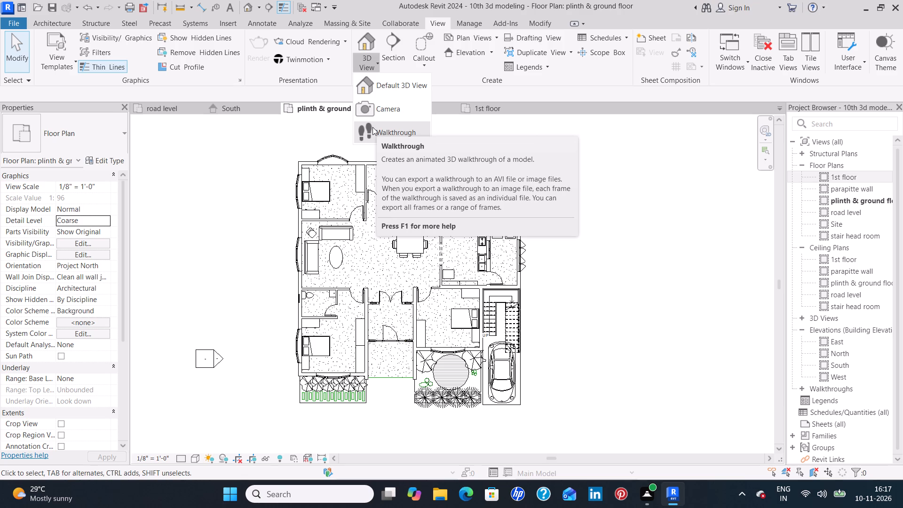
click(372, 127)
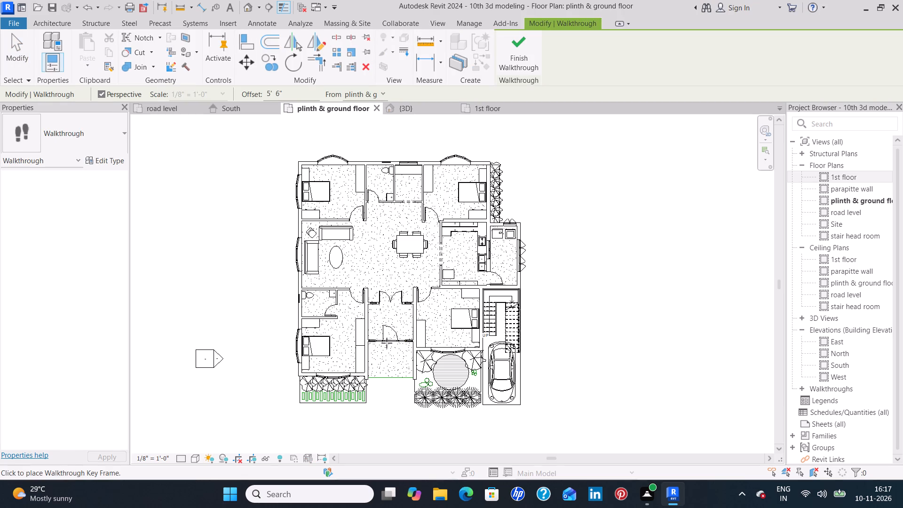
click(376, 398)
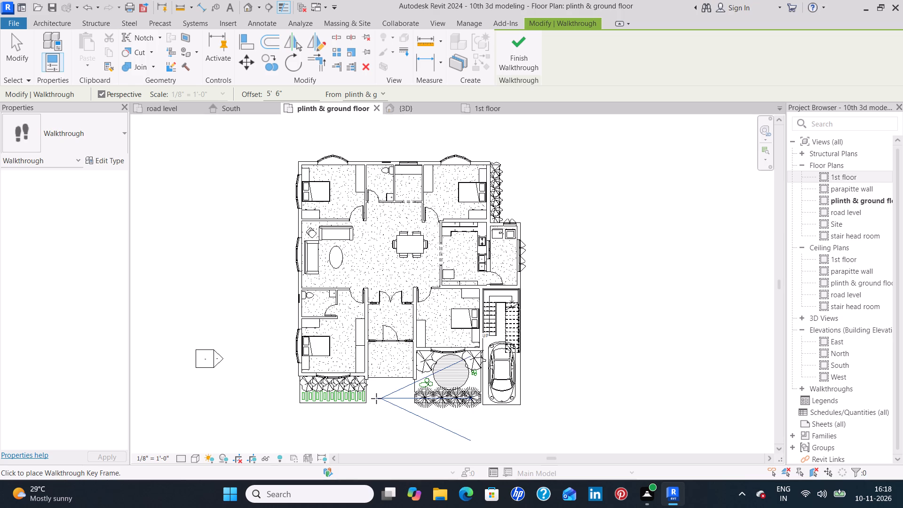
click(411, 389)
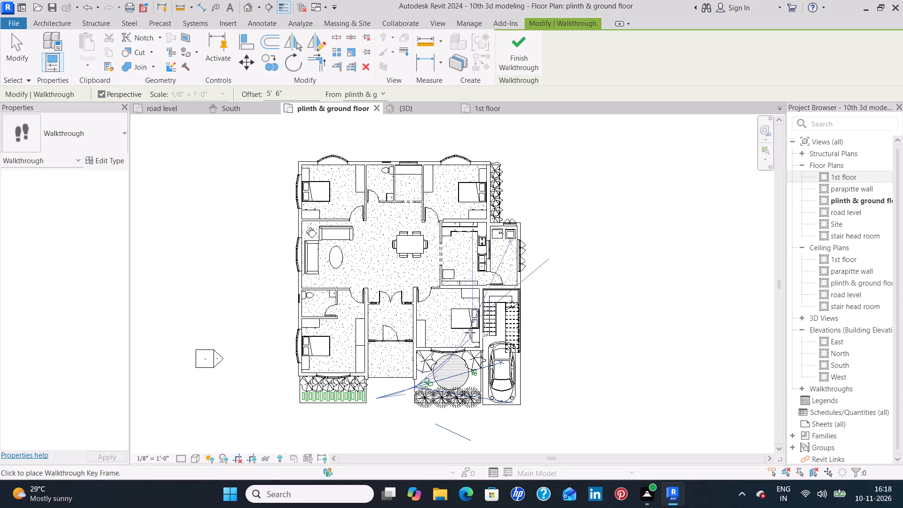
click(396, 365)
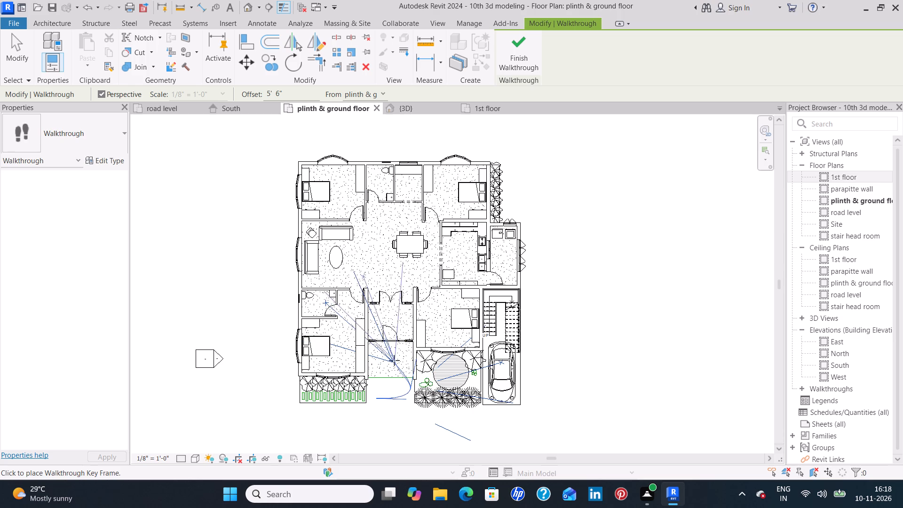
click(400, 284)
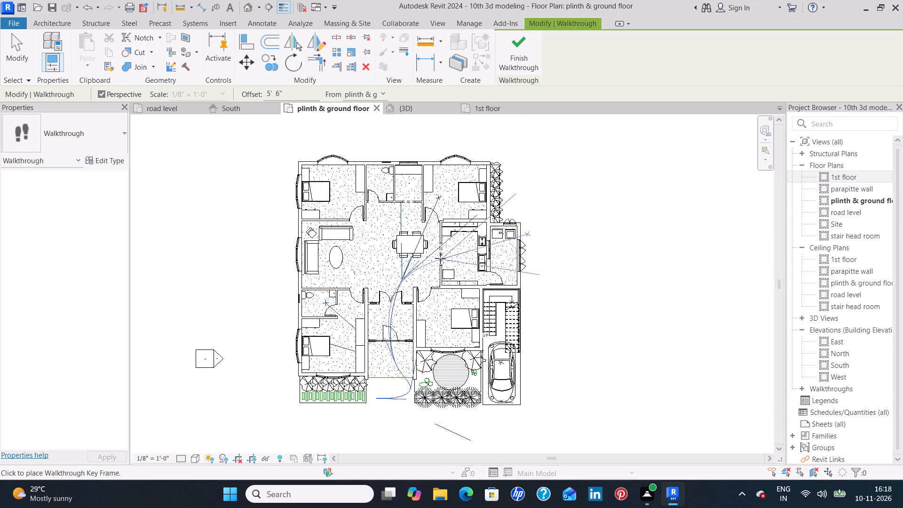
click(441, 258)
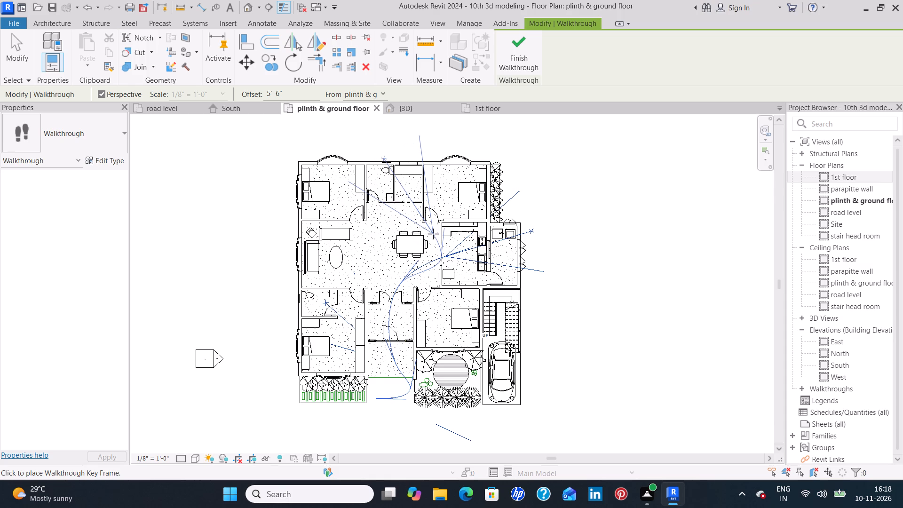
click(433, 235)
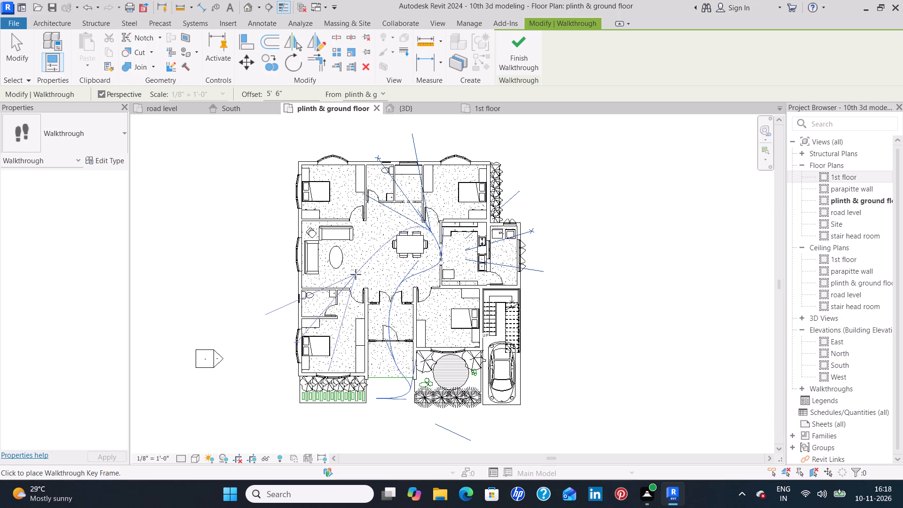
click(362, 285)
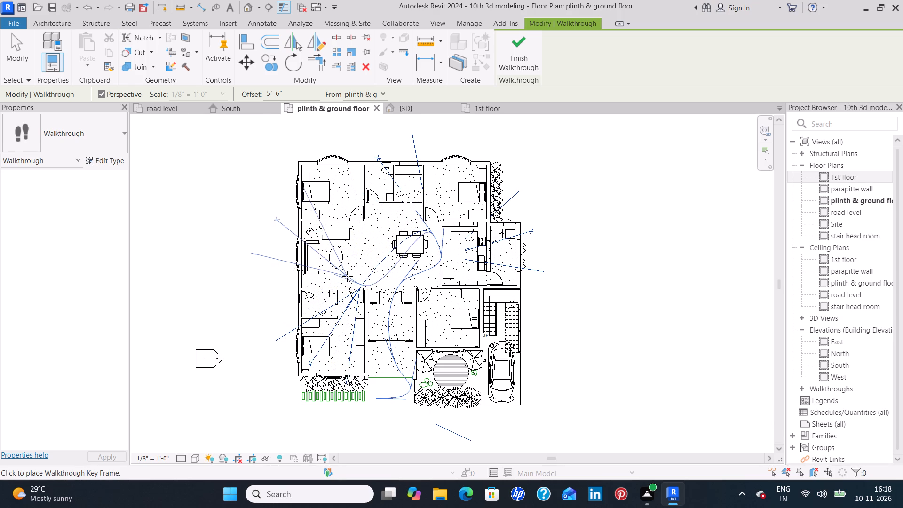
key(Escape)
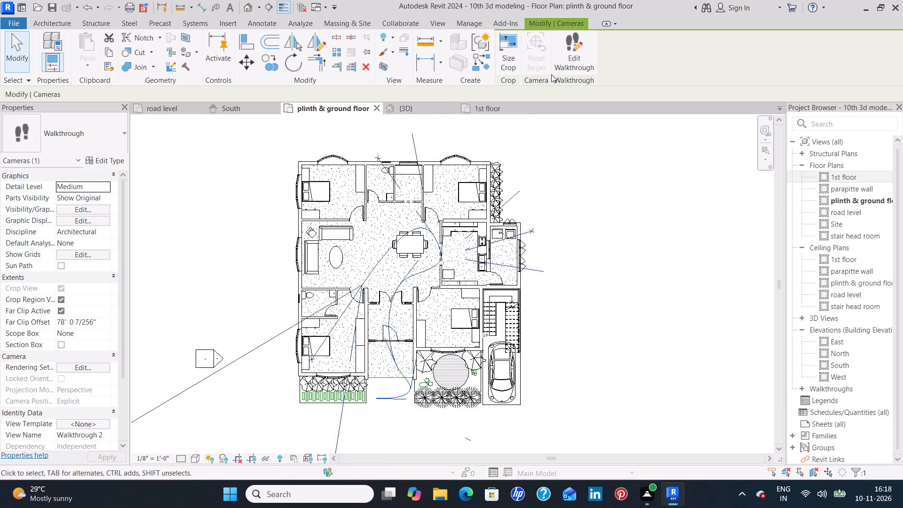
Edit the new walkthrough and move its camera back along the path to the first key frame outside the entrance.
click(582, 61)
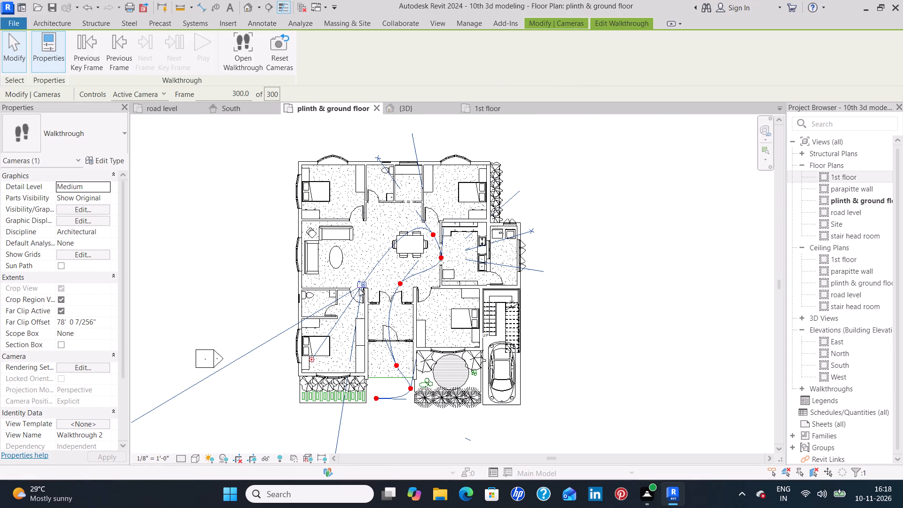
drag(362, 283, 440, 231)
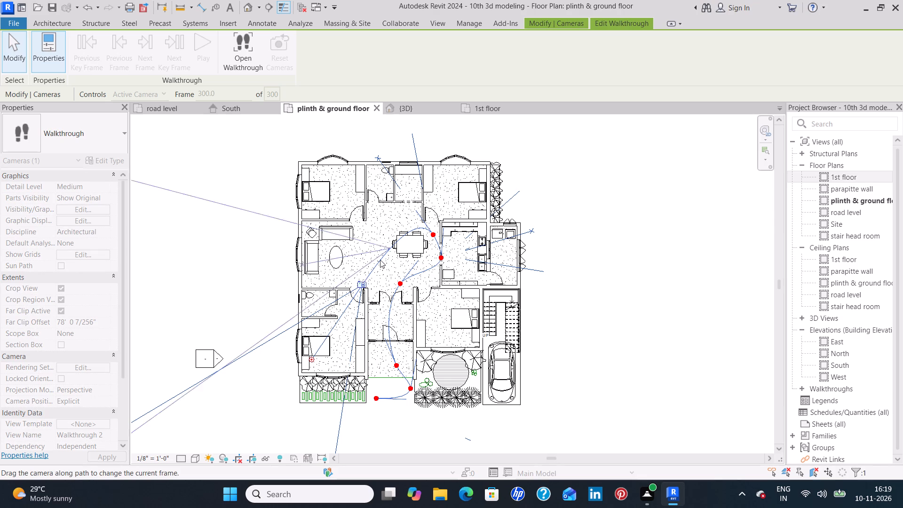
drag(361, 285, 417, 234)
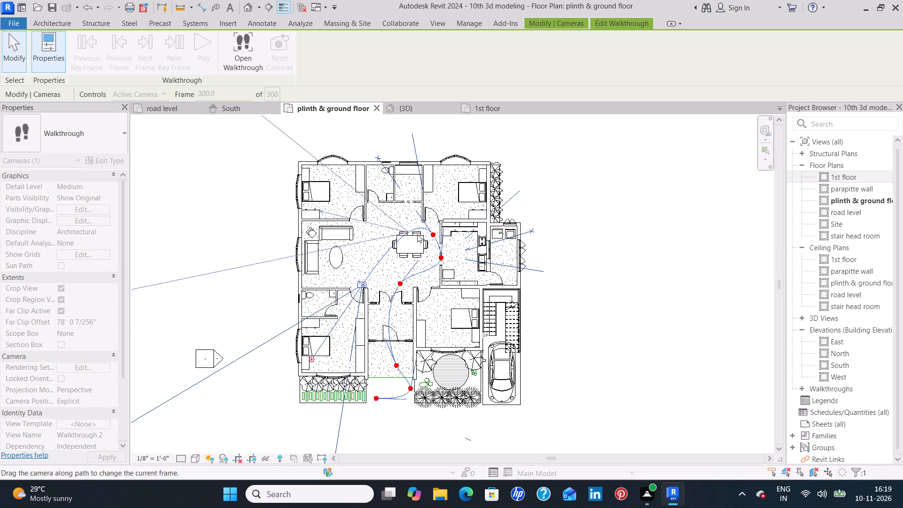
drag(417, 234, 388, 365)
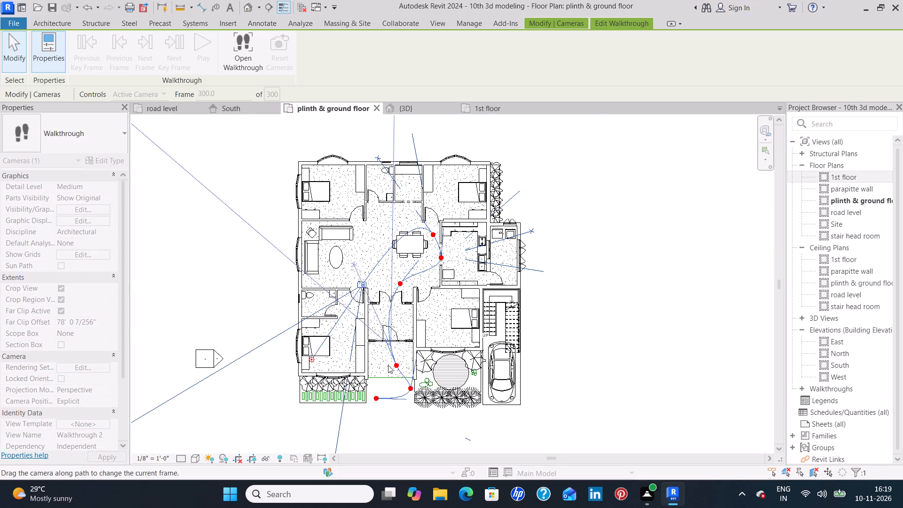
drag(388, 365, 378, 401)
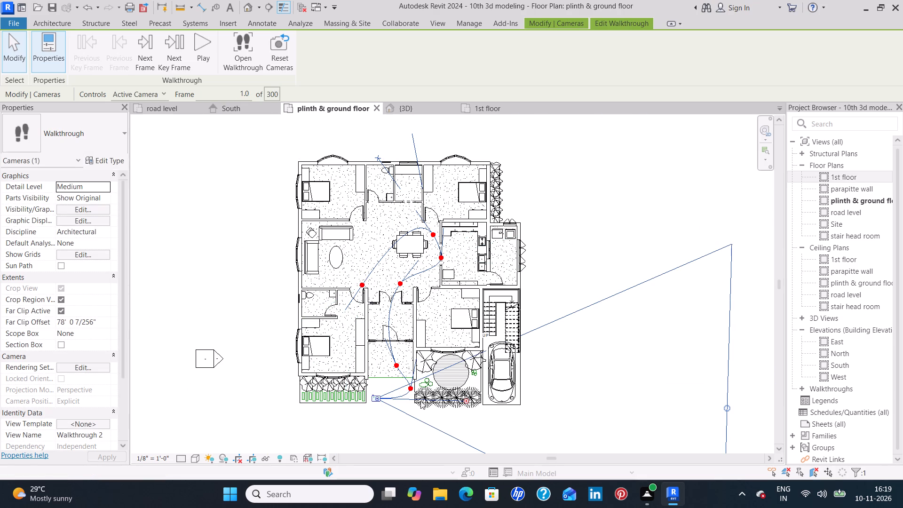
Turn the first key frame's camera target away from the car porch, aiming along the planter in front of the bedroom.
drag(467, 400, 317, 370)
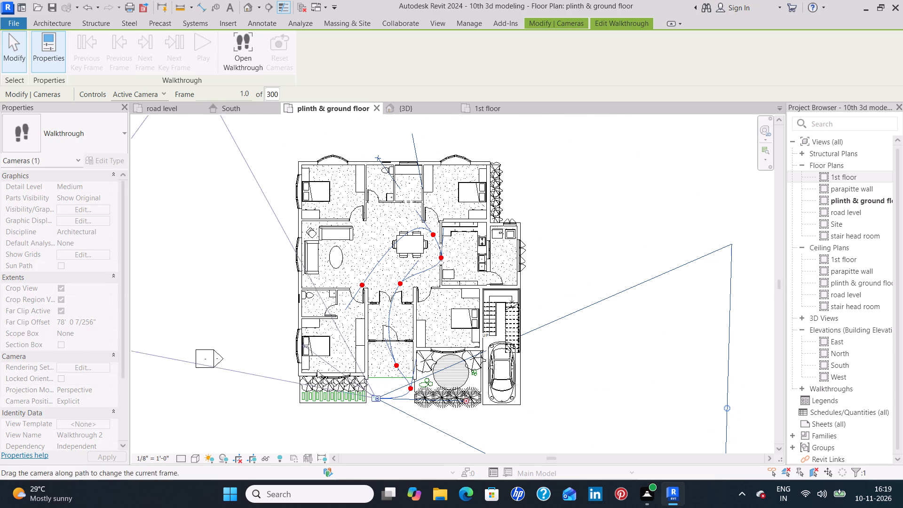
drag(317, 370, 312, 397)
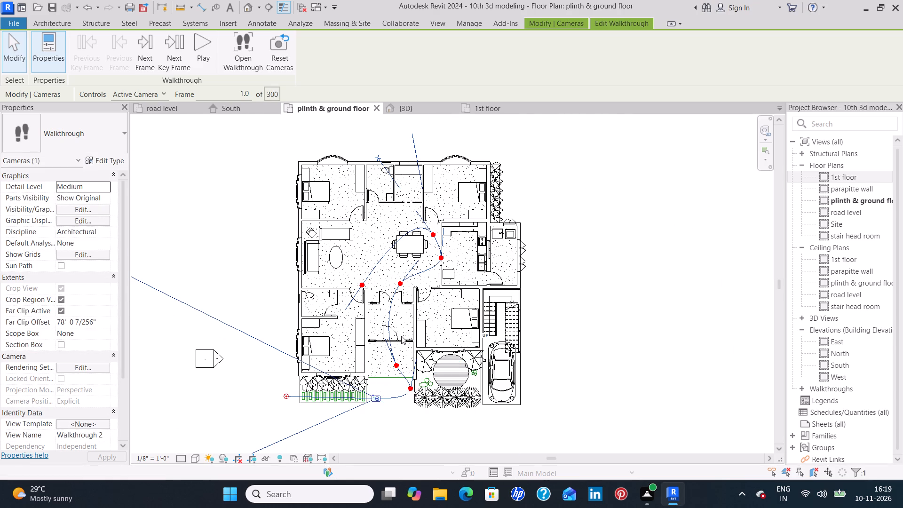
Open the new walkthrough's view and extend the crop region's bottom edge down over the planter's stepping strips.
click(238, 62)
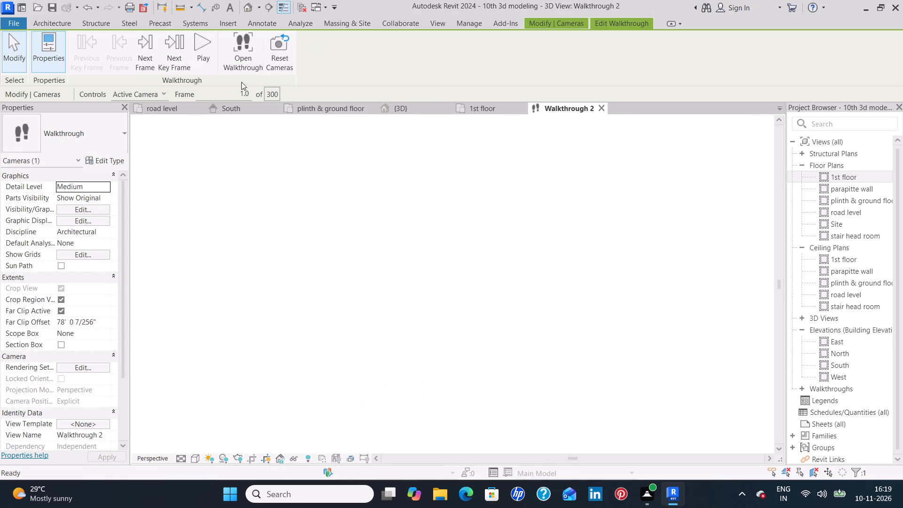
scroll(386, 324, down, 3)
middle_drag(398, 322, 393, 290)
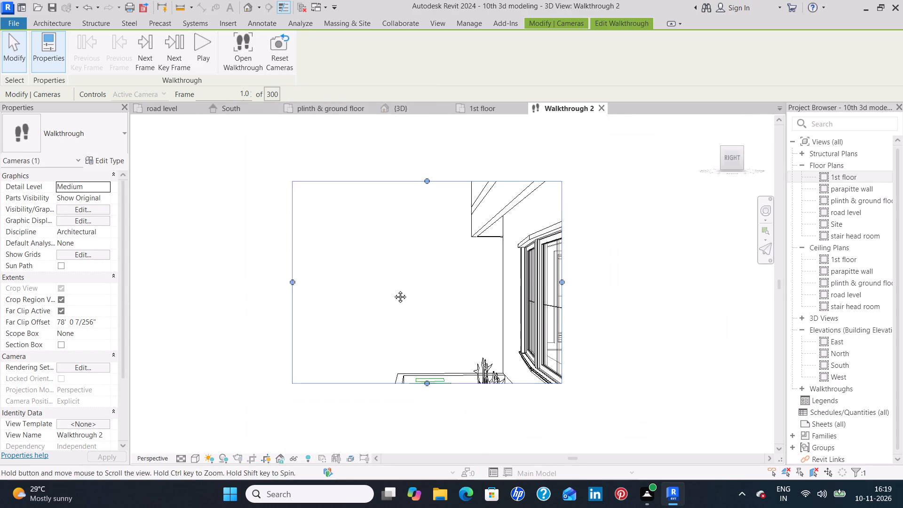
middle_drag(393, 290, 390, 258)
drag(426, 336, 429, 342)
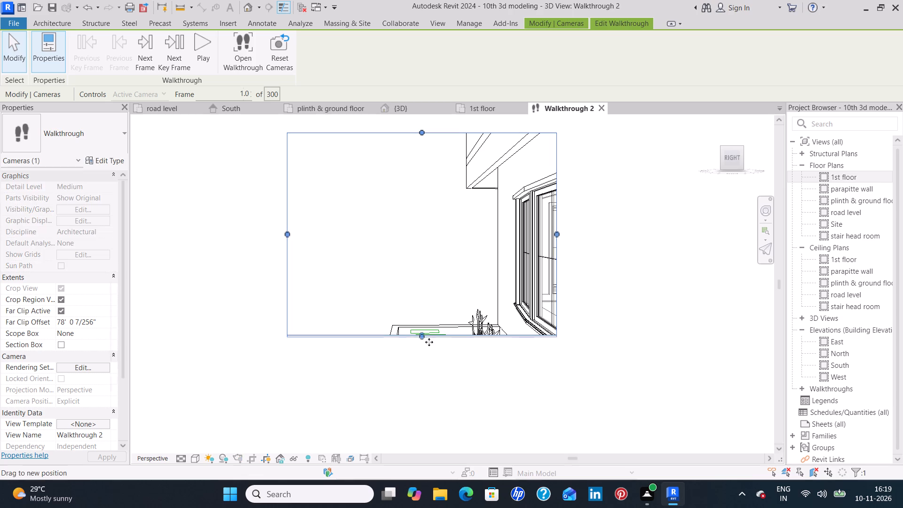
drag(429, 342, 445, 426)
middle_drag(453, 398, 433, 271)
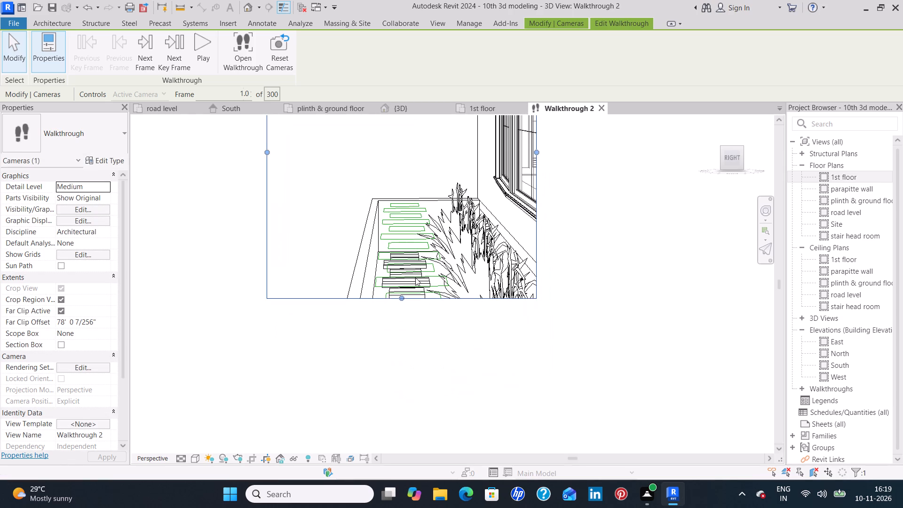
drag(400, 301, 414, 384)
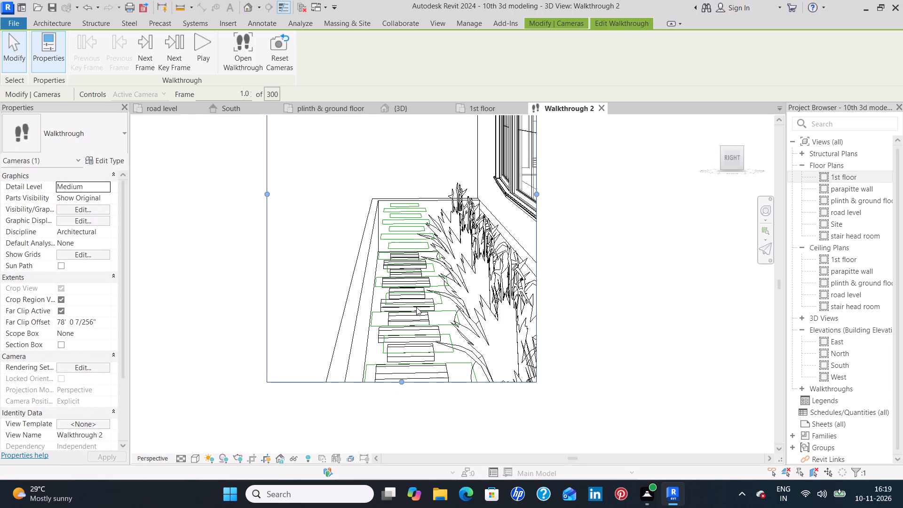
Lower the crop region's top edge from the roof overhang to partway down the bay window.
middle_drag(416, 304, 424, 412)
middle_drag(395, 256, 399, 397)
drag(416, 253, 431, 302)
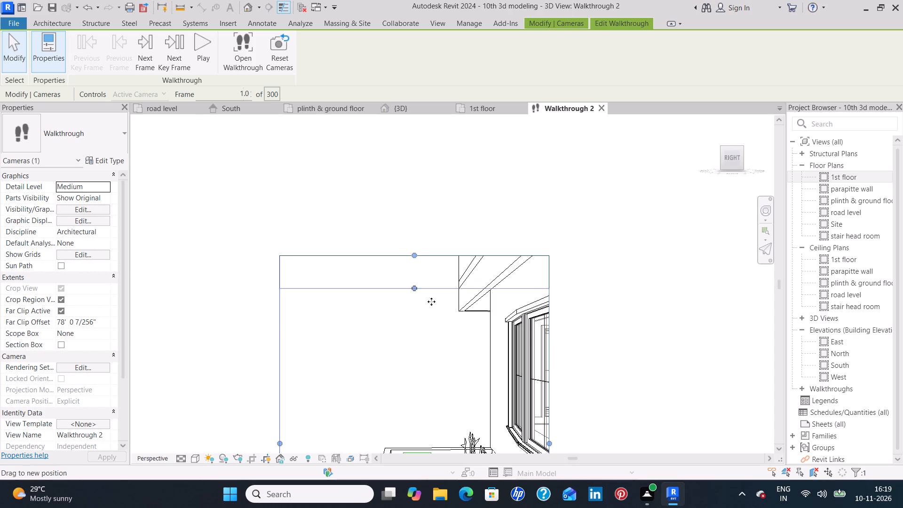
drag(431, 302, 438, 335)
Extend the crop region's bottom edge further down to take in more of the planter's nearest strips.
middle_drag(442, 385, 433, 235)
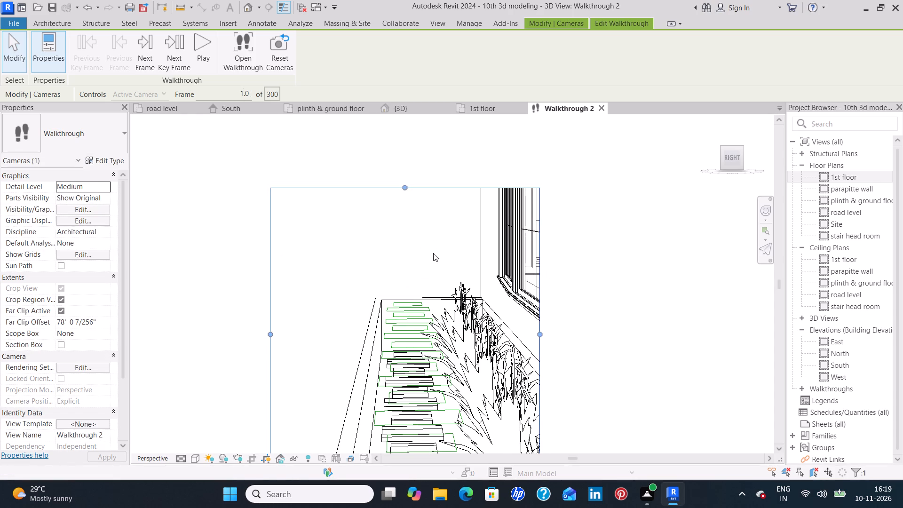
middle_drag(433, 315, 432, 247)
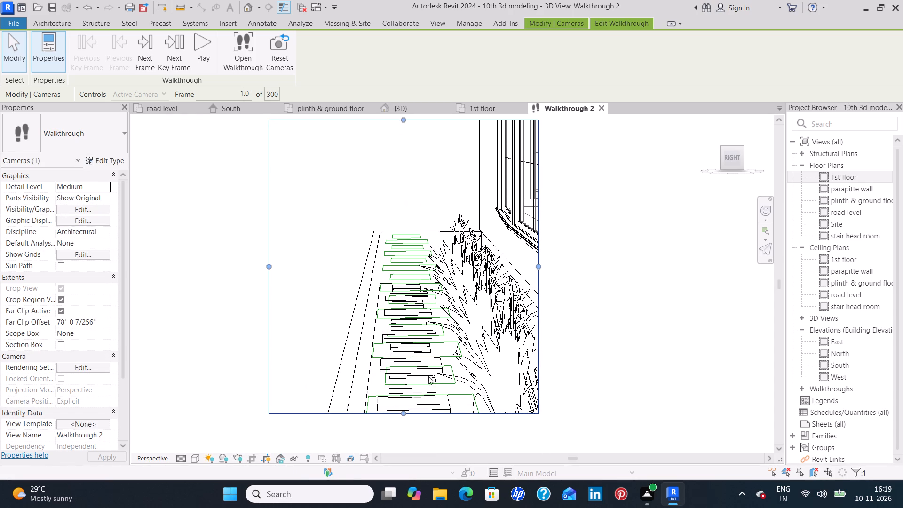
drag(403, 416, 410, 444)
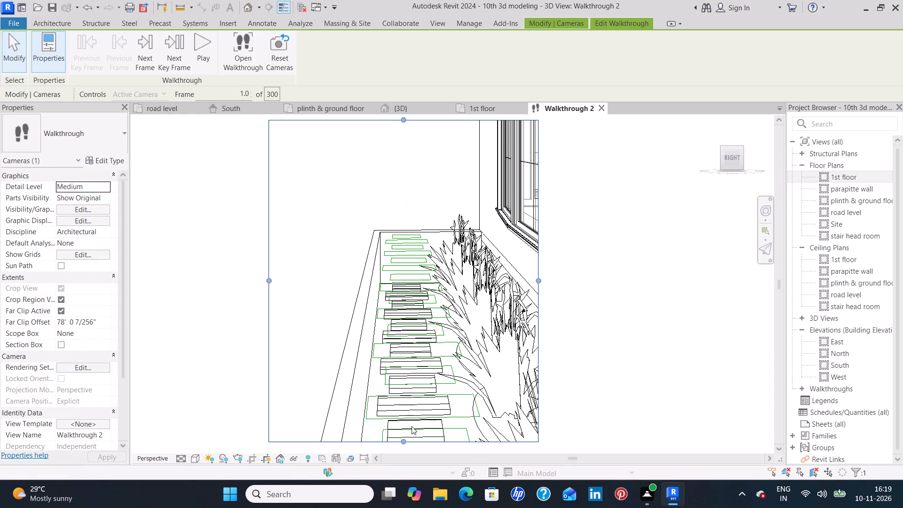
middle_drag(412, 400, 412, 316)
drag(403, 356, 406, 392)
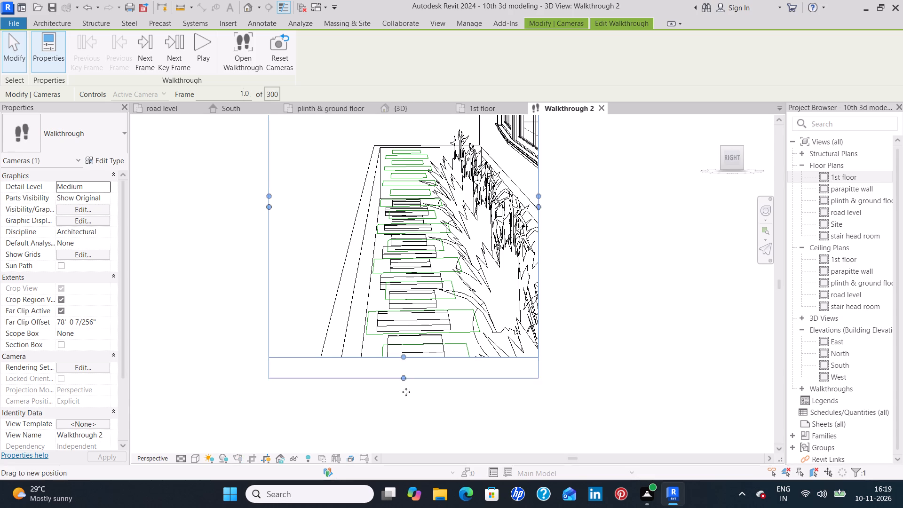
drag(406, 392, 407, 421)
middle_drag(404, 351, 398, 286)
drag(397, 359, 410, 399)
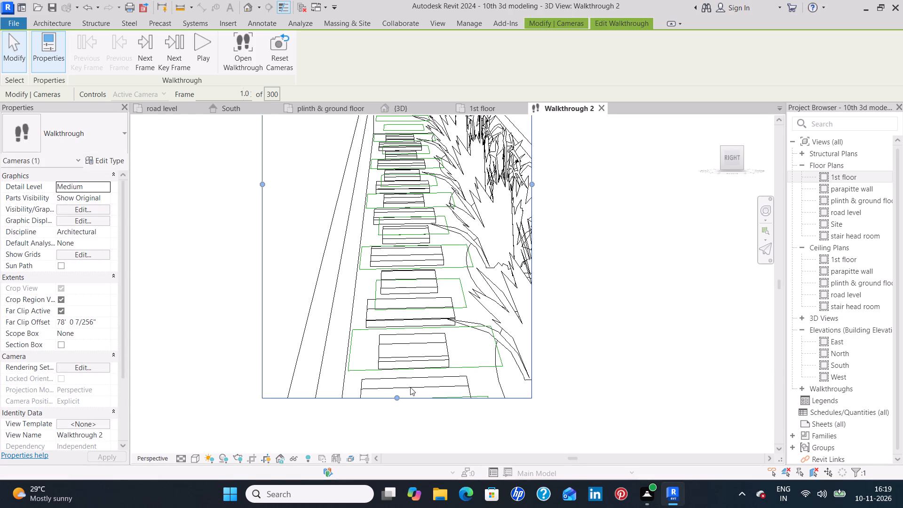
drag(399, 398, 403, 441)
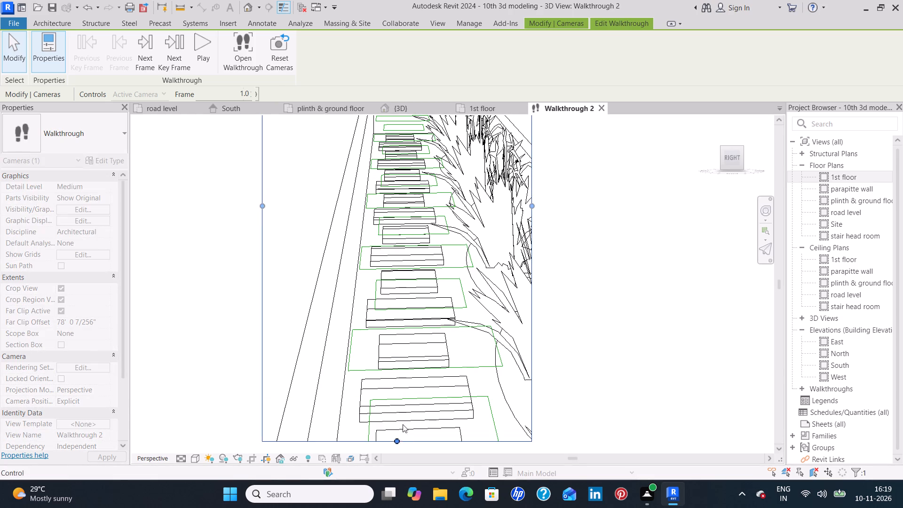
Lower the crop region's top edge to just above the planter's far end.
scroll(410, 348, down, 3)
middle_drag(404, 319, 404, 356)
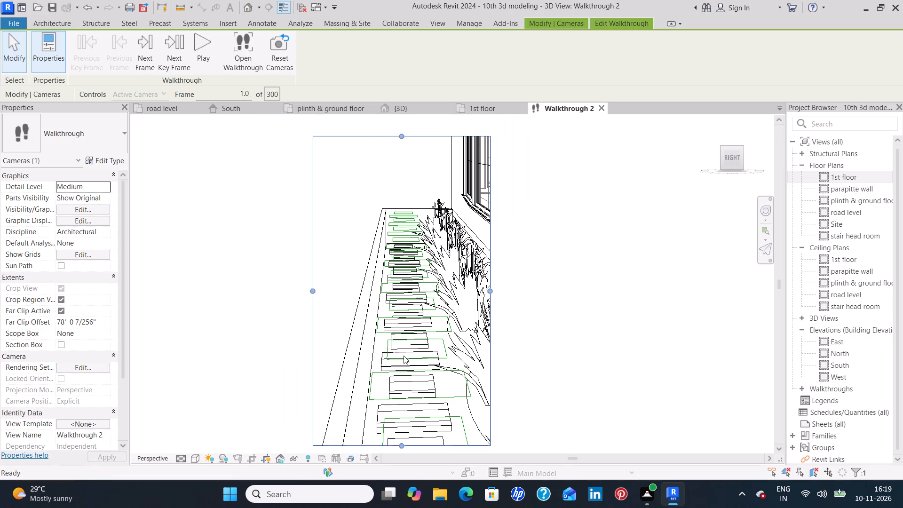
scroll(403, 356, down, 1)
drag(398, 160, 416, 219)
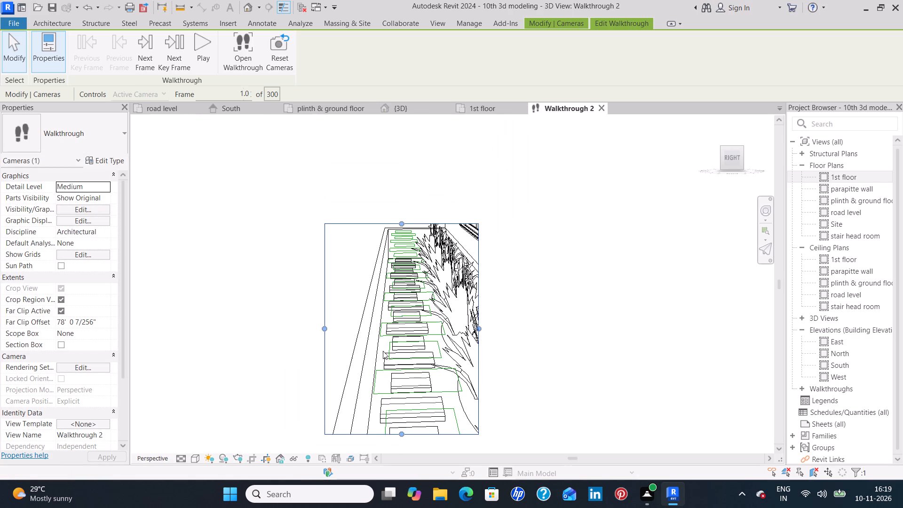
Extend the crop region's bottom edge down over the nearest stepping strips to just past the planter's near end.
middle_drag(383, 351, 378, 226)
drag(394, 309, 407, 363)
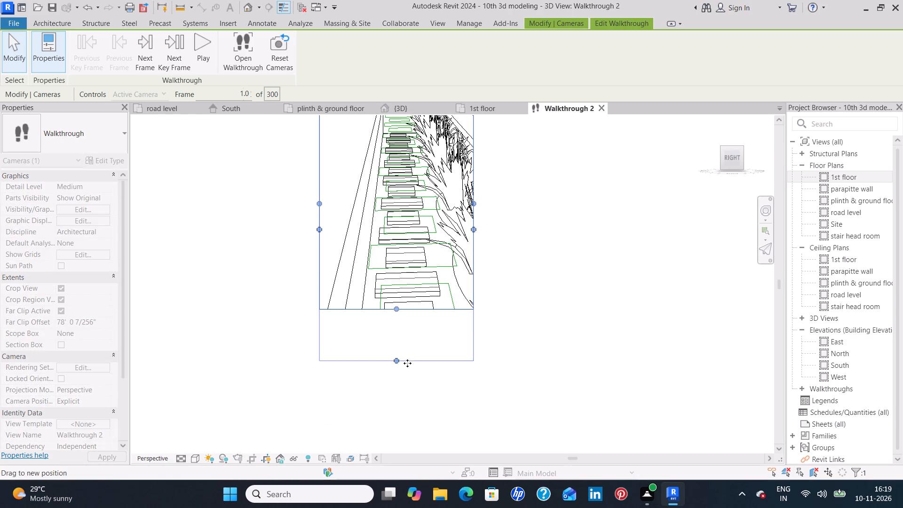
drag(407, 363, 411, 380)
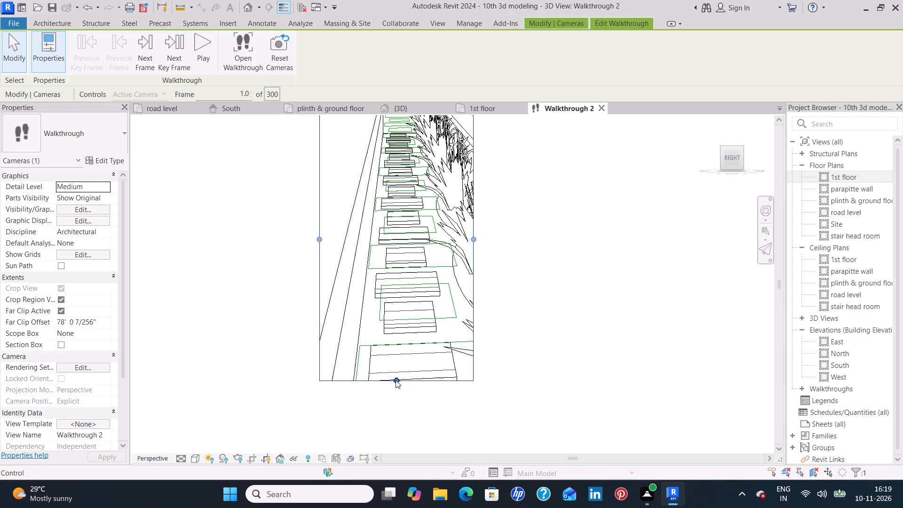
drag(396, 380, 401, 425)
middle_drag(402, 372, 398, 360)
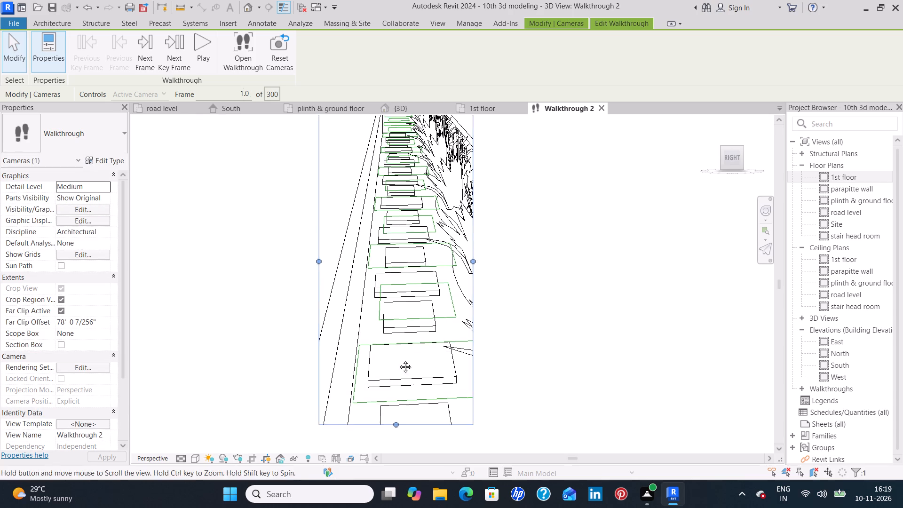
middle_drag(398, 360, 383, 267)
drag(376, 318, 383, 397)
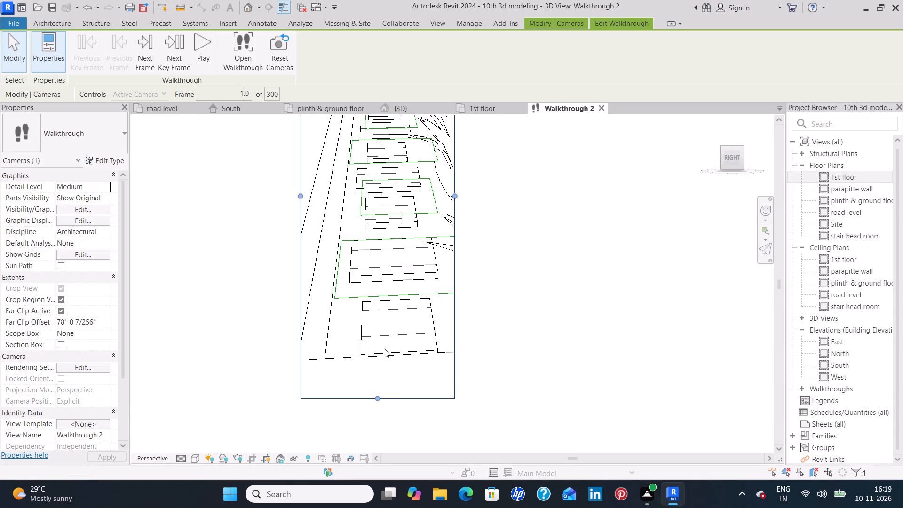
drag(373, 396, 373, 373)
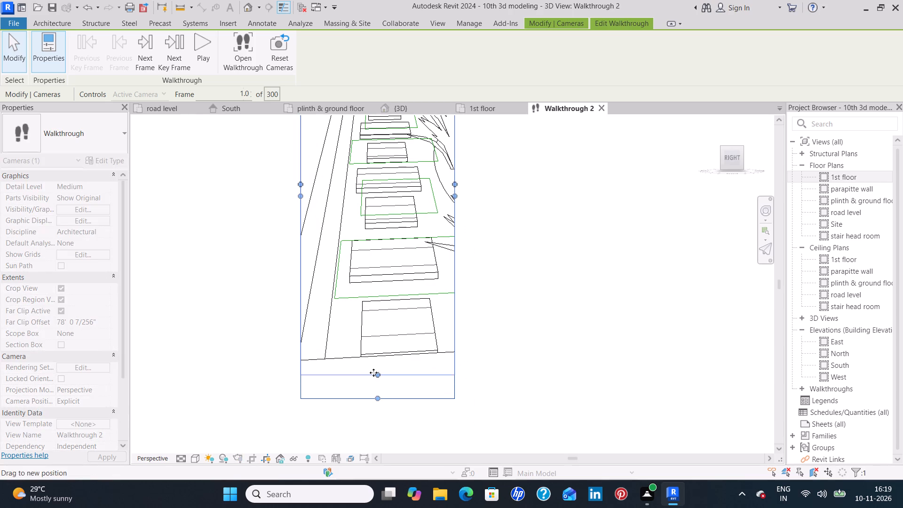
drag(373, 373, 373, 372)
Widen the crop region at its right edge to take in more planting and part of the bay window.
middle_drag(383, 252, 387, 420)
middle_drag(396, 372, 395, 363)
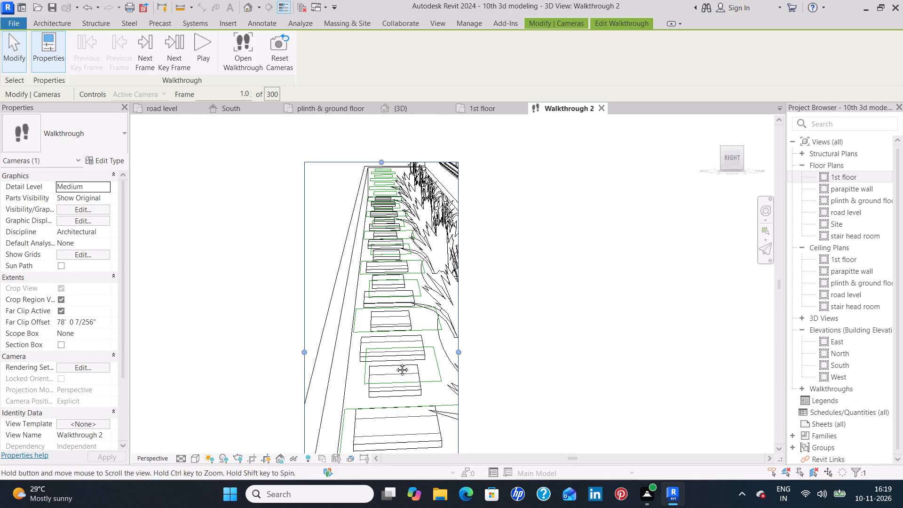
middle_drag(395, 363, 393, 321)
scroll(393, 319, down, 2)
middle_drag(389, 303, 389, 282)
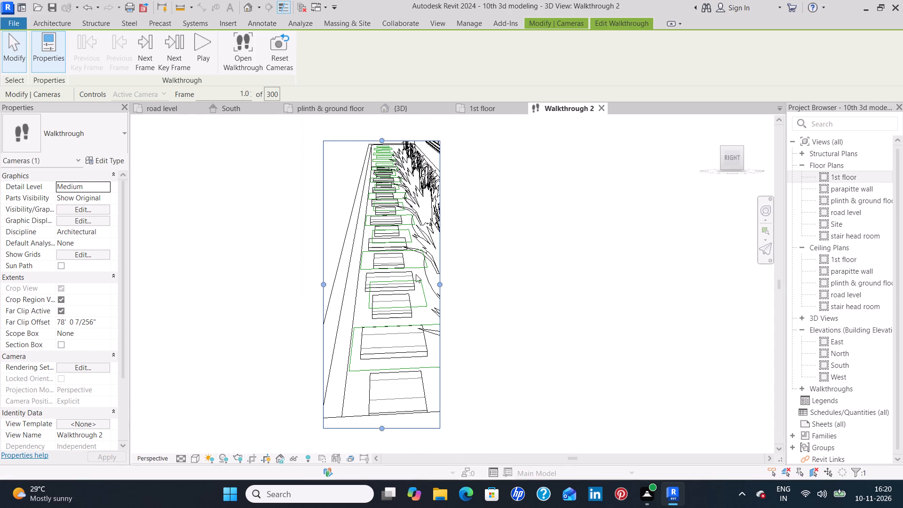
drag(438, 284, 485, 284)
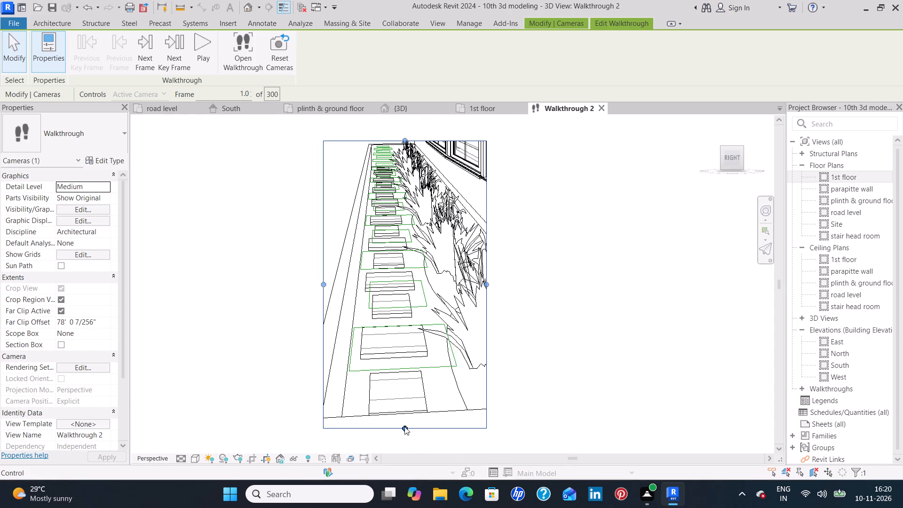
Raise the crop region's bottom edge to cut across the second-nearest stepping strip, quitting walkthrough editing along the way.
drag(404, 427, 388, 316)
click(388, 314)
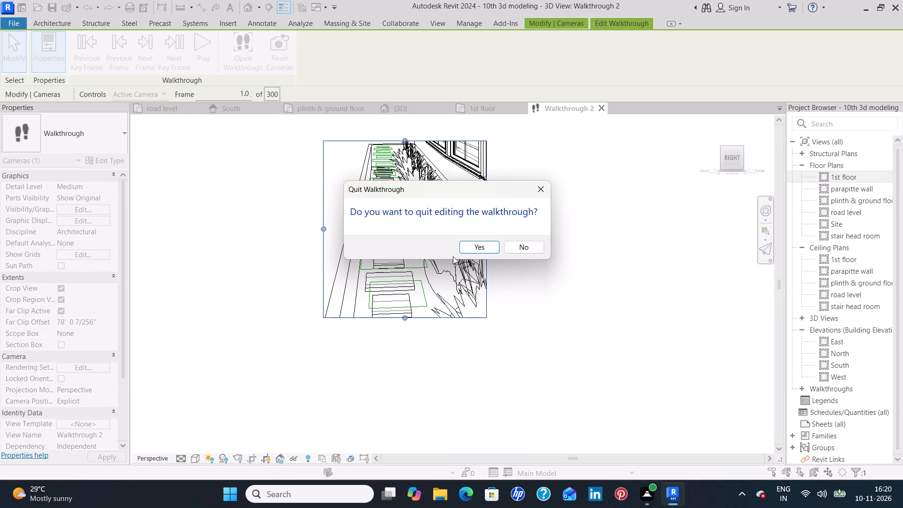
click(481, 249)
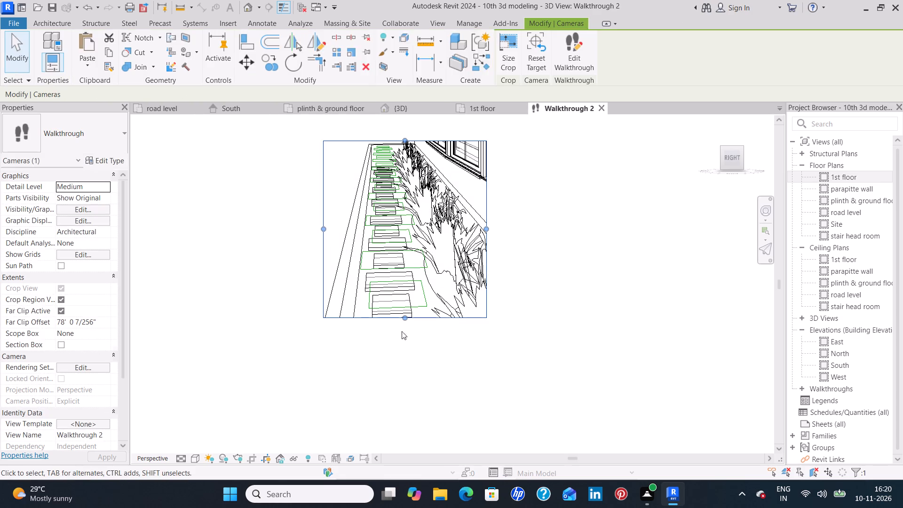
drag(404, 317, 412, 349)
middle_drag(415, 292, 417, 319)
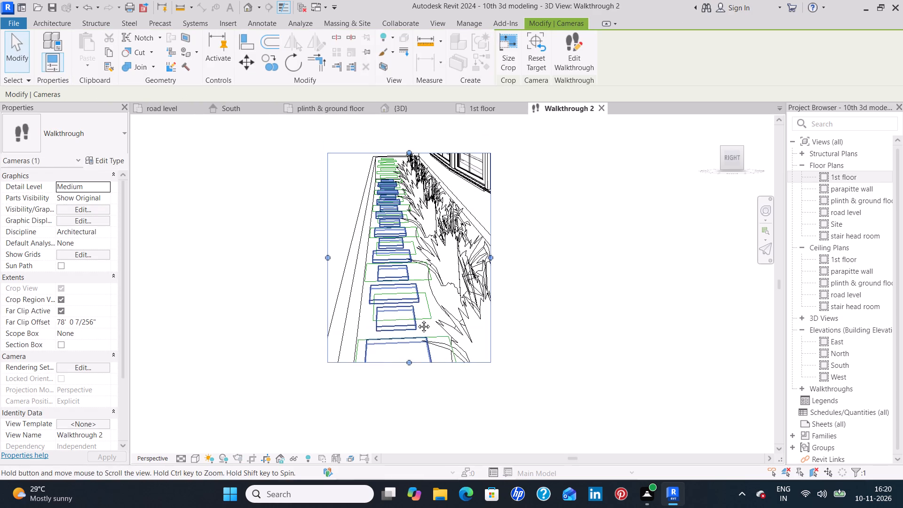
middle_drag(417, 319, 412, 330)
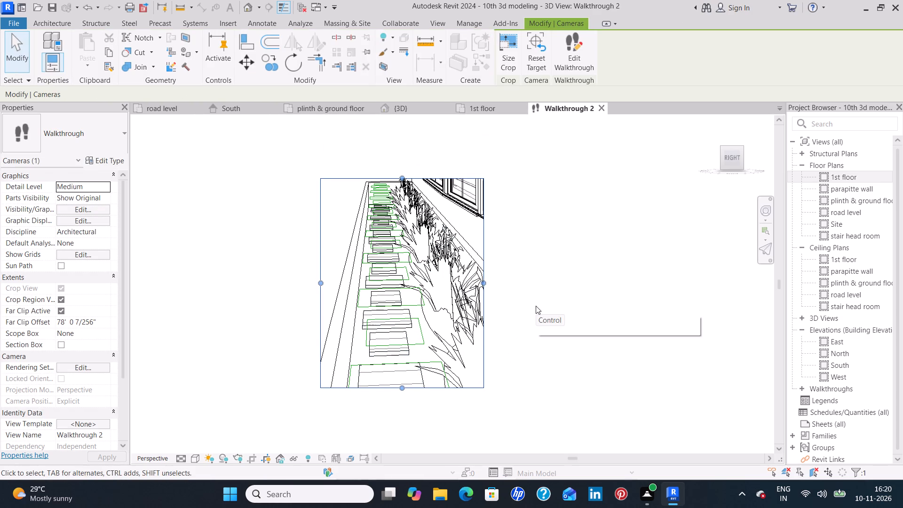
scroll(431, 322, up, 1)
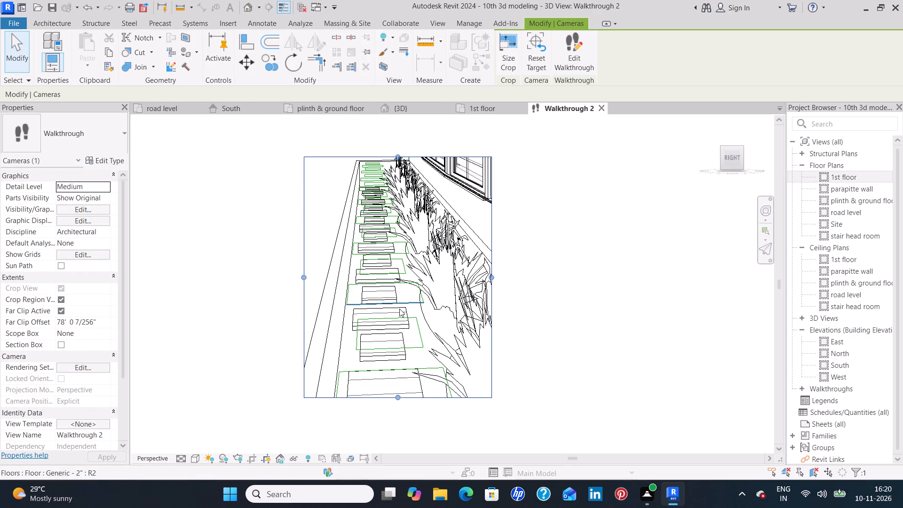
middle_drag(399, 309, 399, 321)
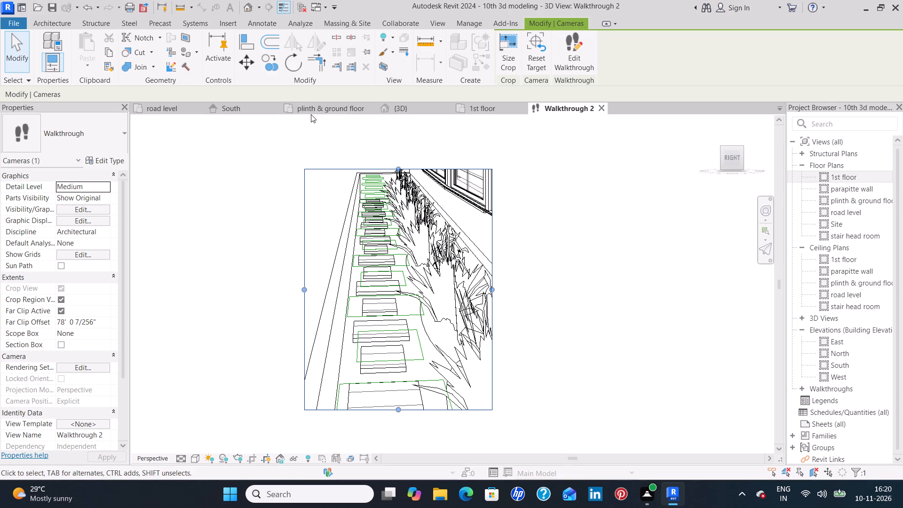
Resume editing the walkthrough in the plinth & ground floor plan and aim the second key frame's camera across the garden seating at the parked car.
click(569, 61)
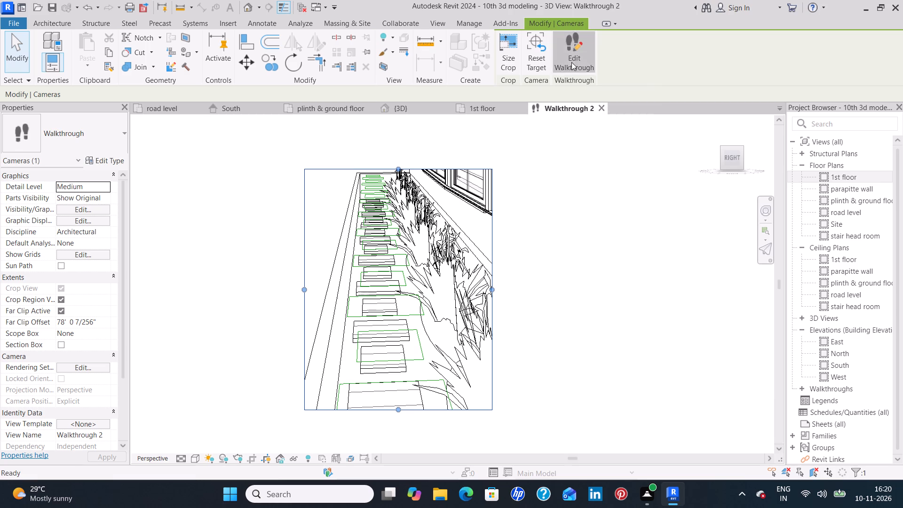
click(333, 114)
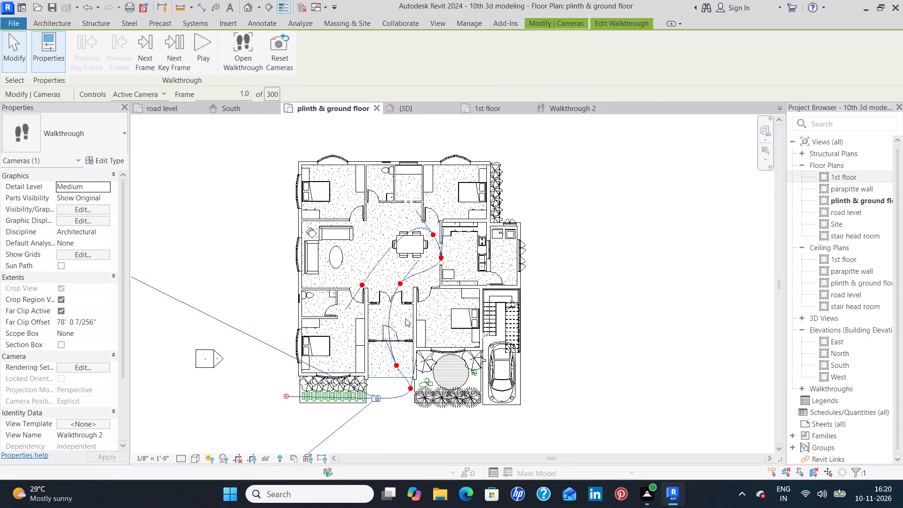
drag(373, 398, 386, 393)
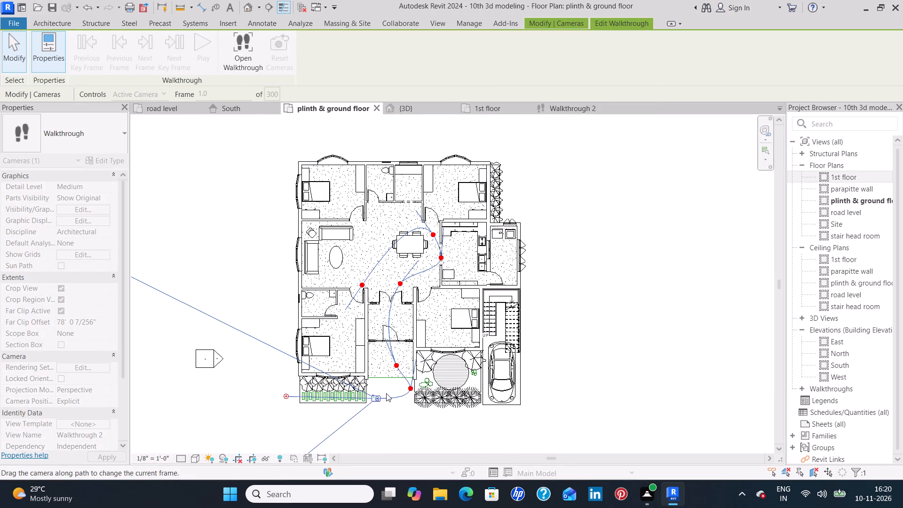
drag(386, 393, 414, 383)
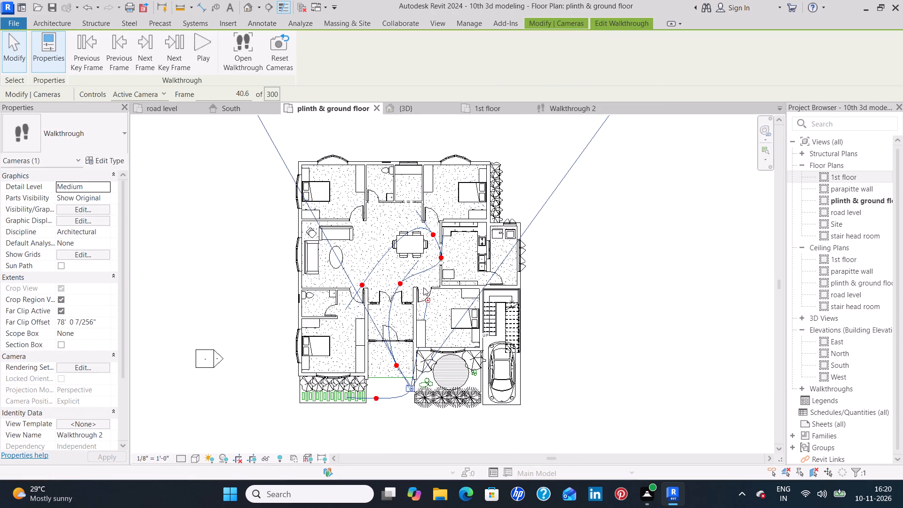
drag(428, 295, 475, 356)
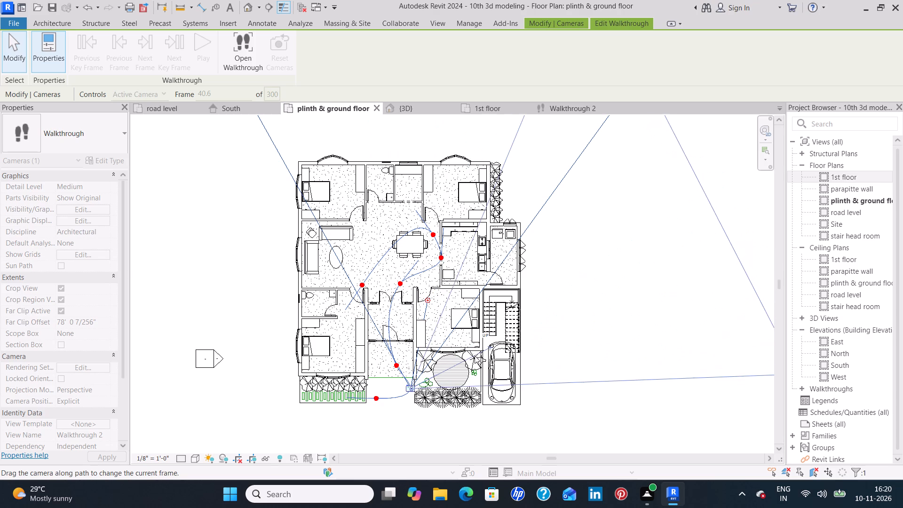
drag(475, 356, 479, 363)
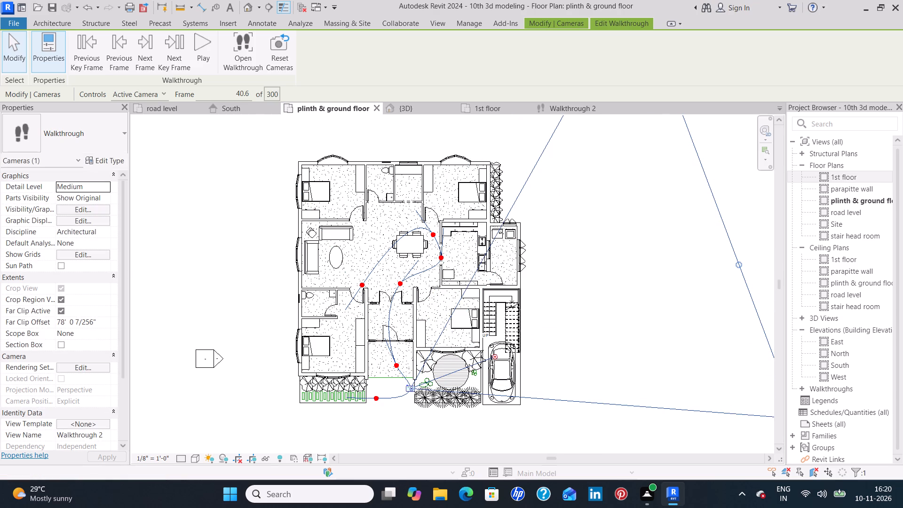
Open the walkthrough view and raise the crop region's top edge to take in the car and more of the window beyond the seating.
click(246, 63)
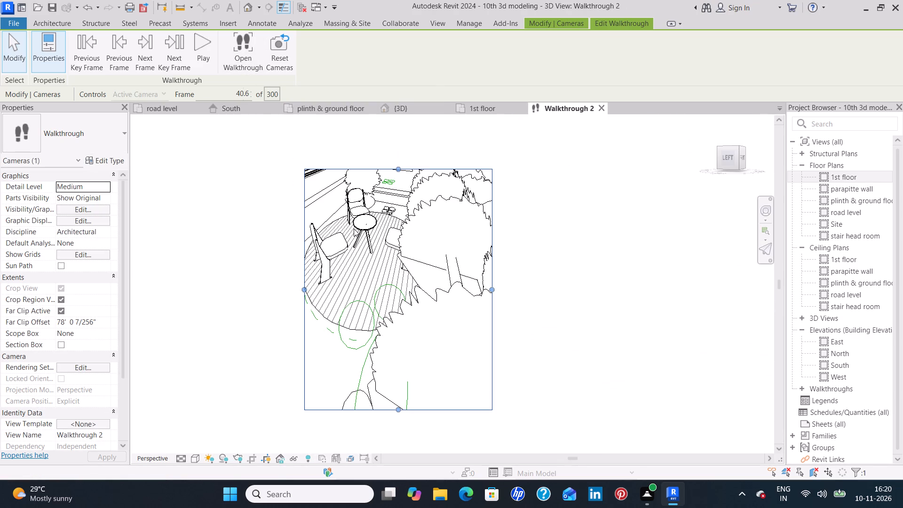
drag(398, 167, 403, 145)
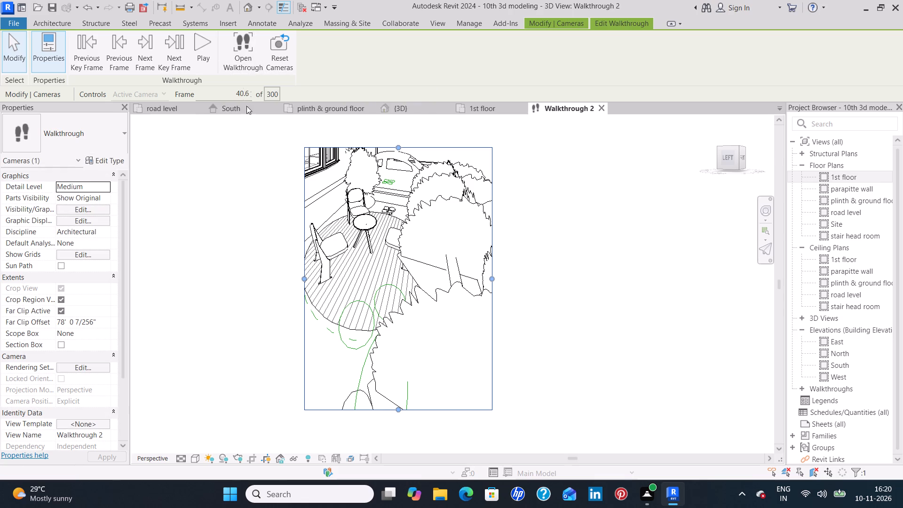
In the plinth & ground floor plan, advance the camera to the third key frame and aim it through the entrance into the living hall.
click(315, 107)
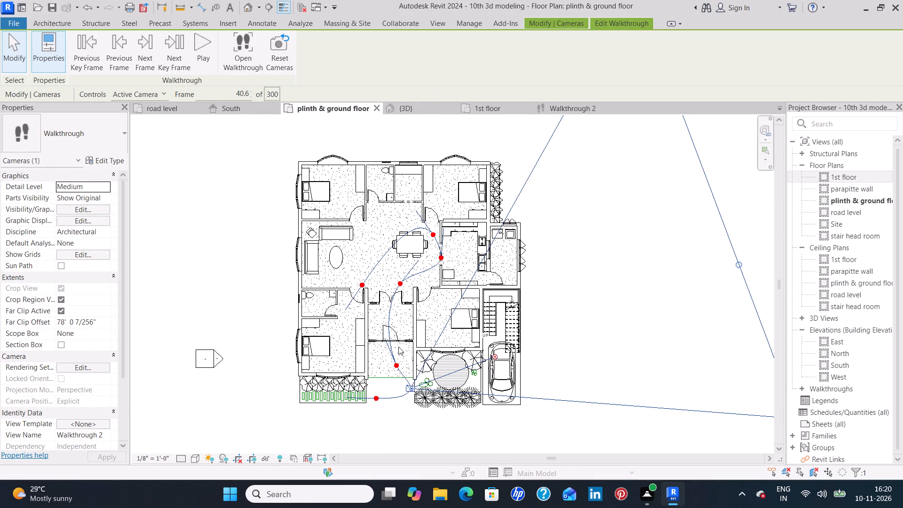
drag(408, 388, 396, 364)
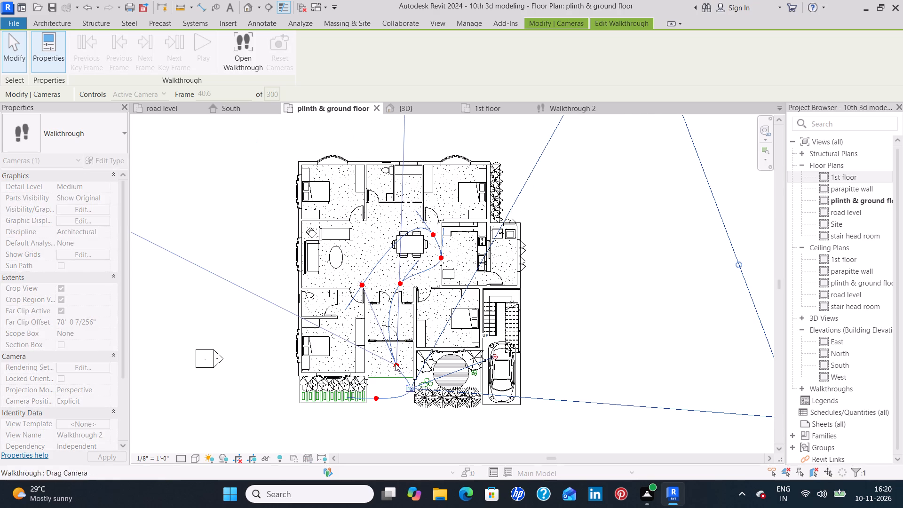
drag(360, 282, 384, 270)
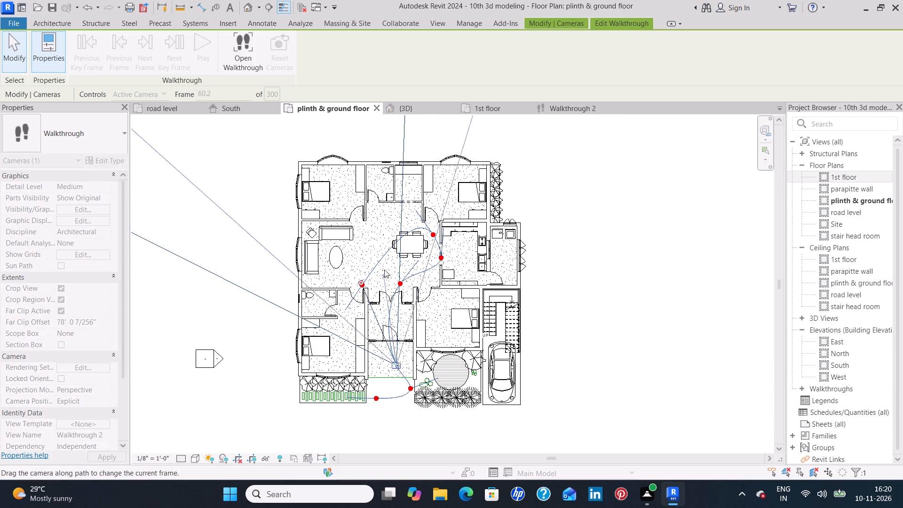
drag(384, 270, 393, 267)
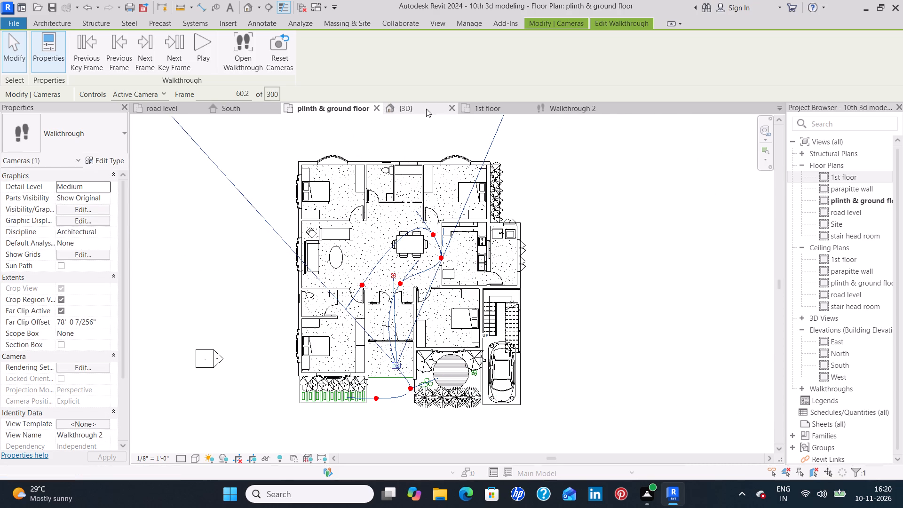
Open the walkthrough view at this key frame and raise the crop region's bottom edge to just below the entrance door.
click(242, 67)
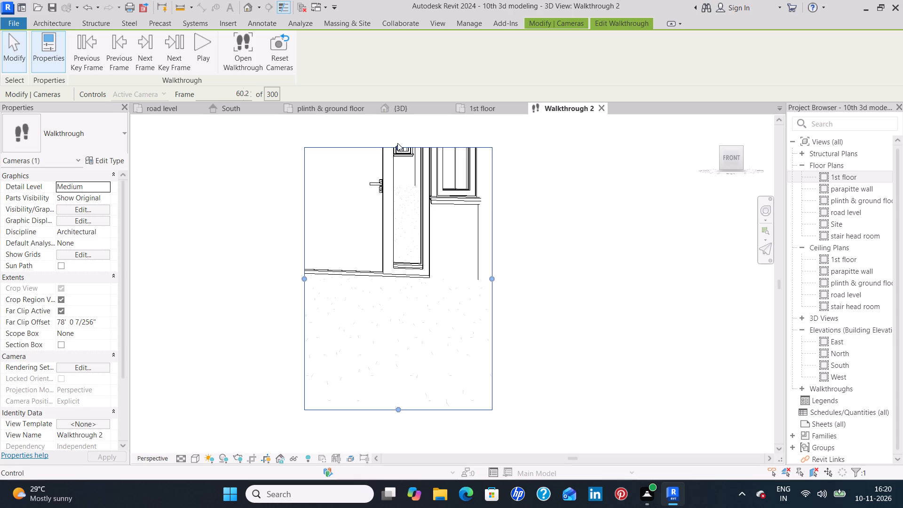
drag(397, 143, 399, 128)
scroll(422, 290, down, 3)
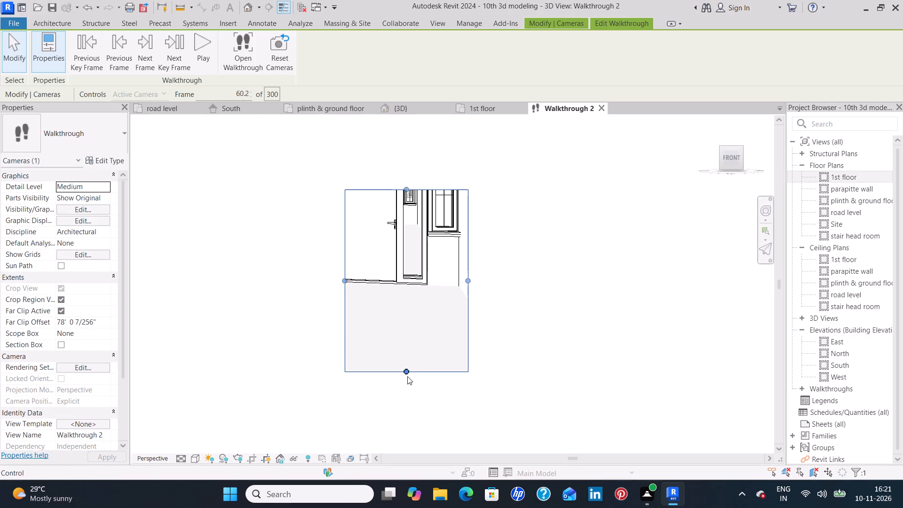
drag(407, 372, 404, 294)
middle_drag(400, 210, 403, 273)
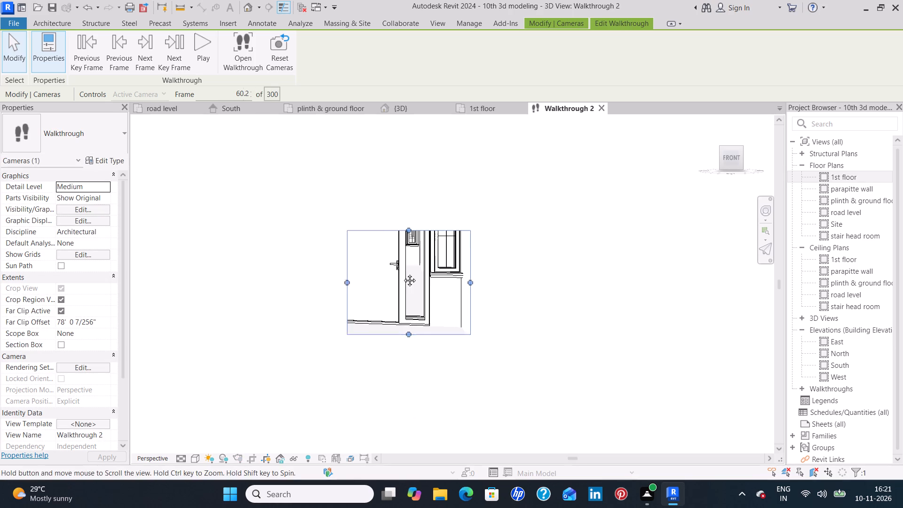
middle_drag(403, 273, 402, 284)
Quit walkthrough editing and set the crop region's top edge just above the entrance door's frame.
drag(407, 254, 399, 223)
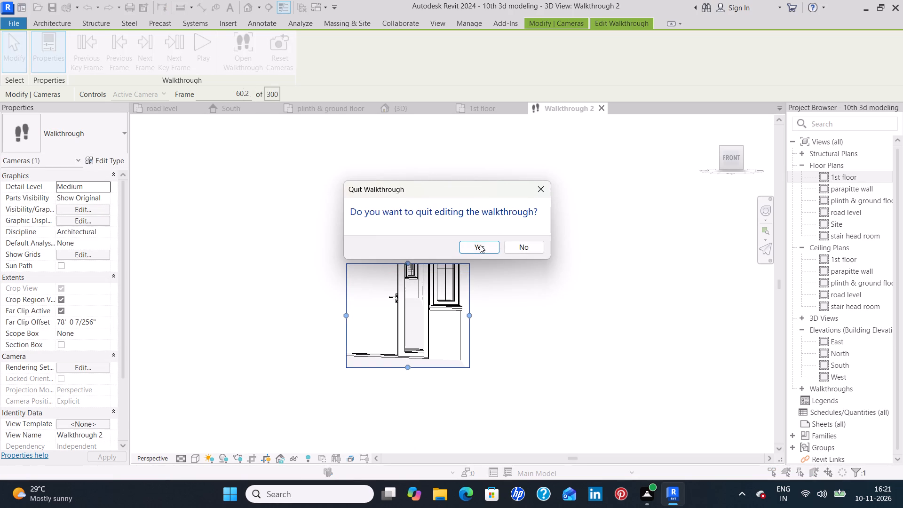
click(480, 246)
click(411, 262)
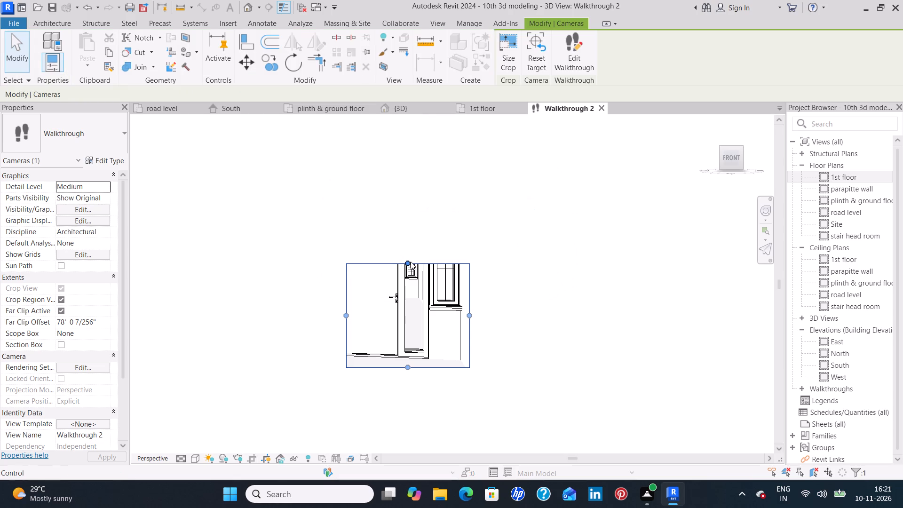
drag(406, 260, 396, 154)
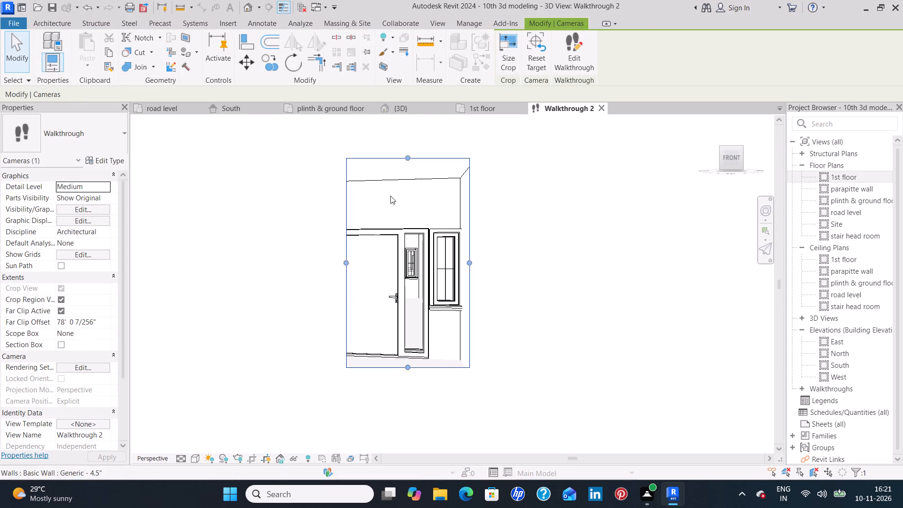
drag(406, 158, 426, 206)
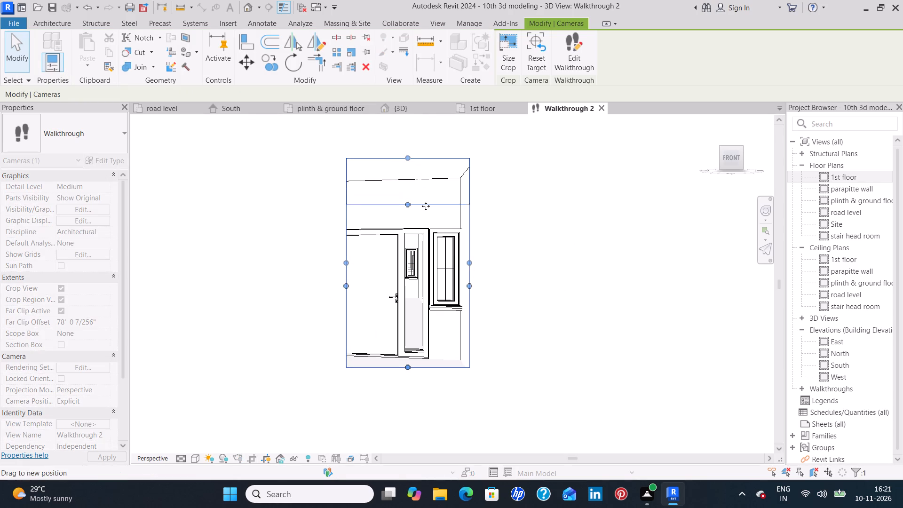
drag(426, 206, 428, 212)
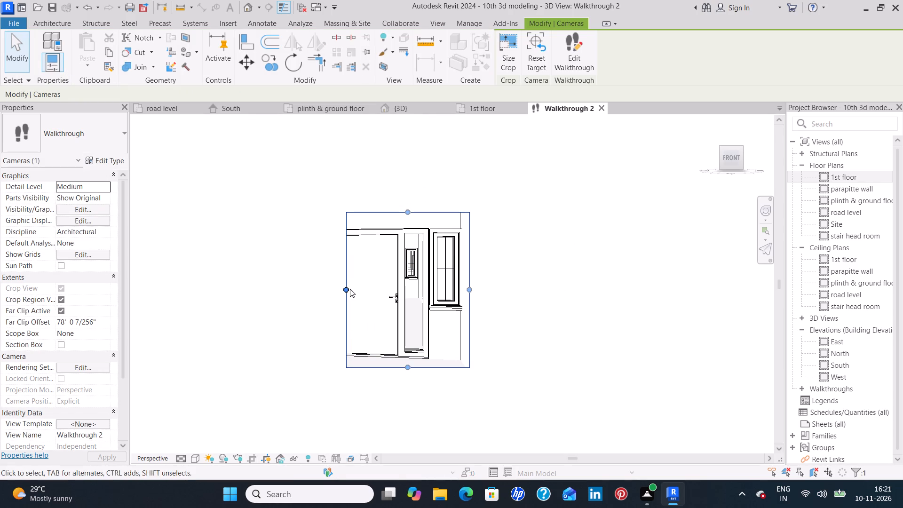
Extend the crop region's left edge to take in the whole entrance door and part of the window beside it.
drag(349, 289, 298, 291)
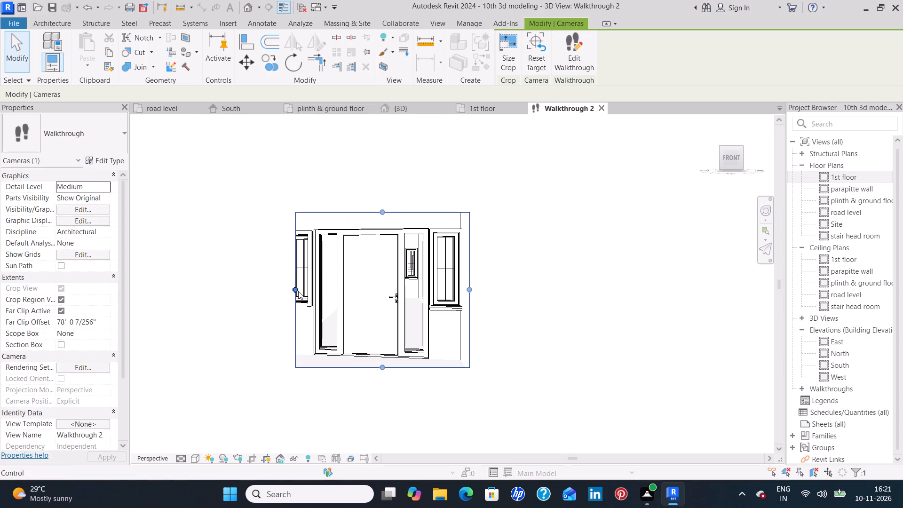
Extend the crop region's left edge to take in the whole window beside the entrance door.
drag(297, 289, 276, 290)
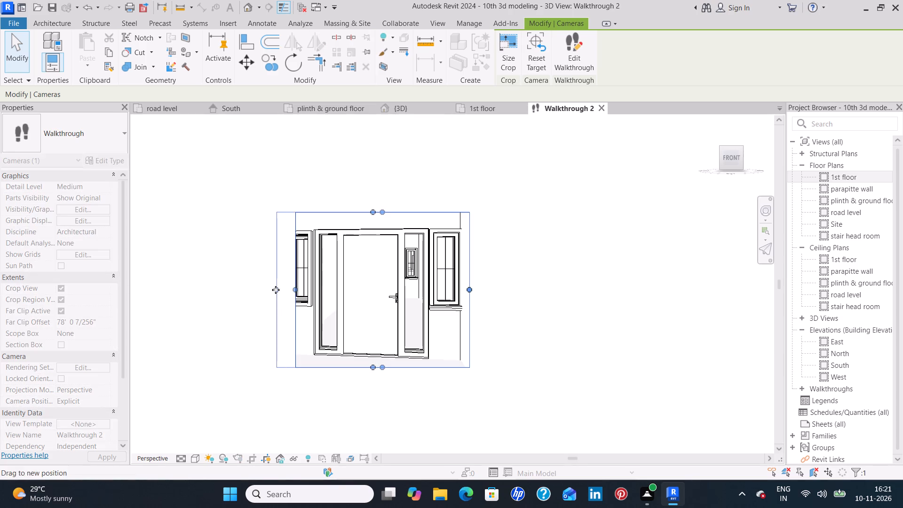
drag(276, 290, 275, 290)
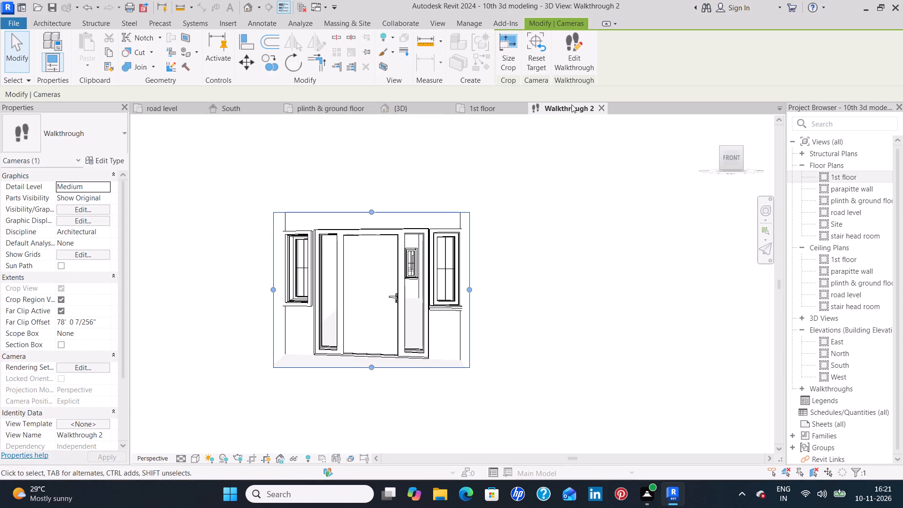
Edit the walkthrough in the plinth & ground floor plan, moving the camera to the key frame inside the living hall and aiming it toward the kitchen.
click(560, 54)
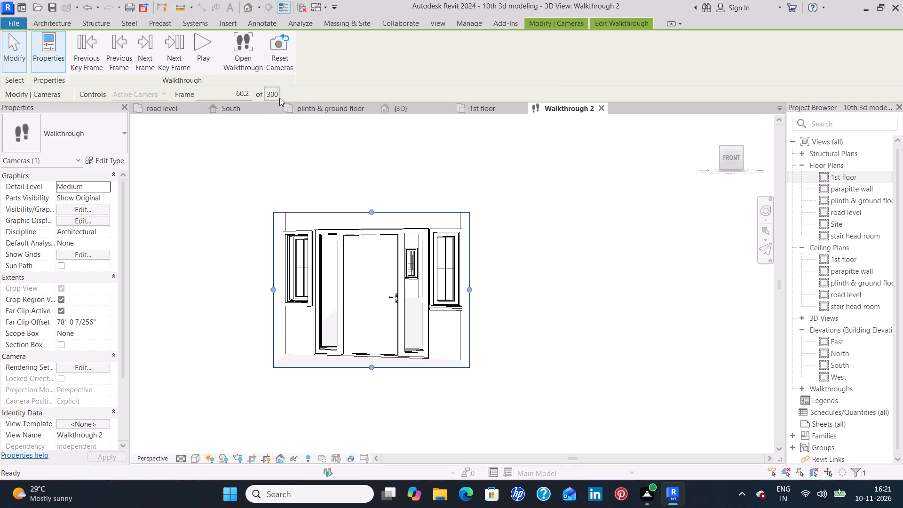
click(341, 104)
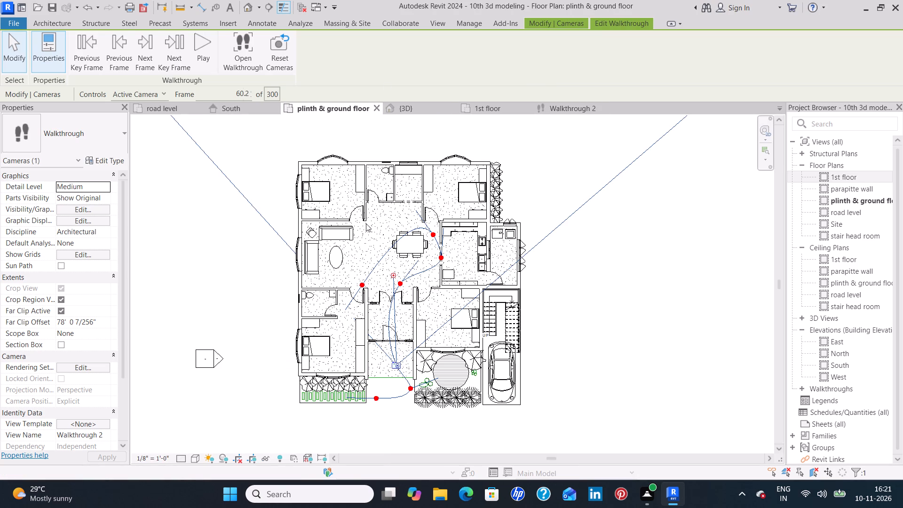
drag(397, 366, 388, 335)
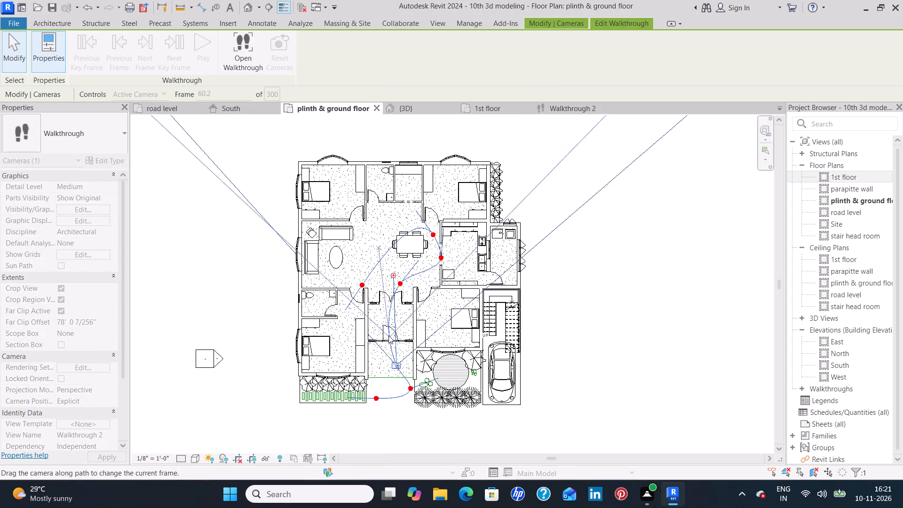
drag(388, 335, 402, 283)
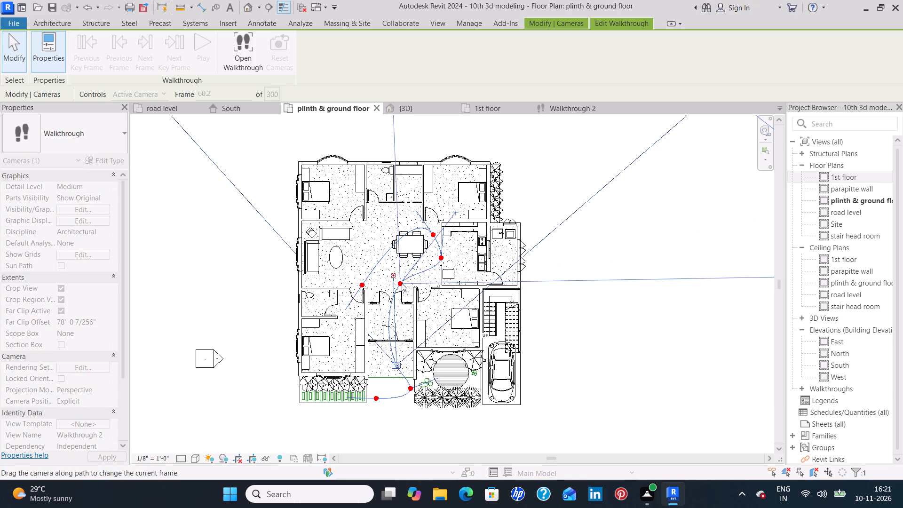
drag(402, 283, 403, 283)
drag(459, 213, 459, 216)
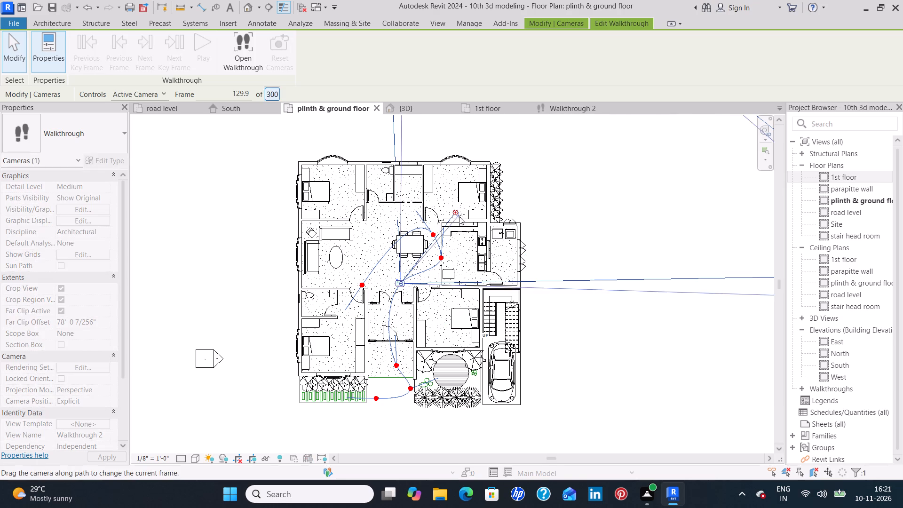
drag(459, 216, 462, 234)
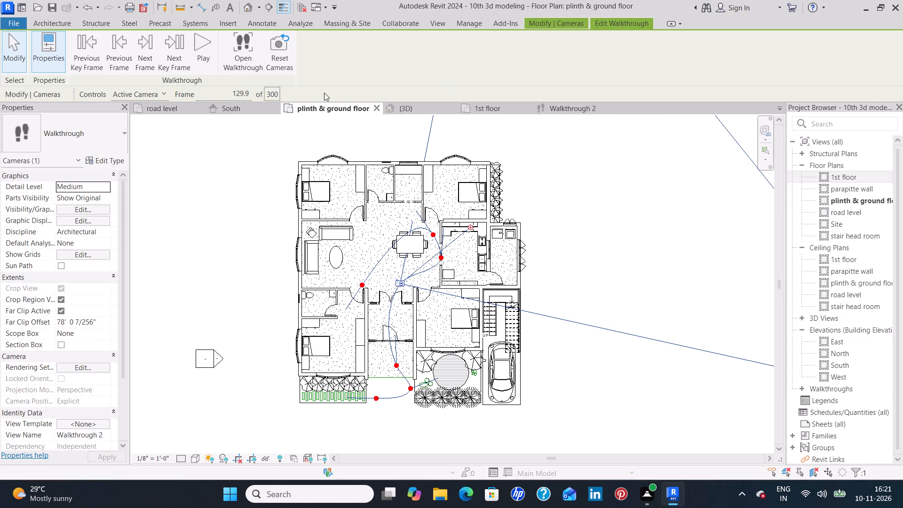
Open the walkthrough view, lower the crop region's bottom edge below the dining chairs, pull its left edge slightly inward, and quit walkthrough editing.
click(244, 53)
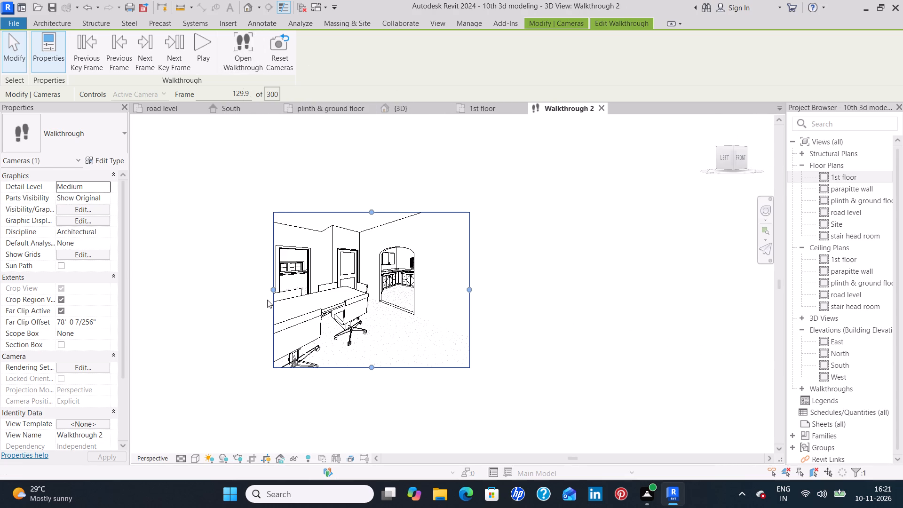
drag(277, 290, 239, 318)
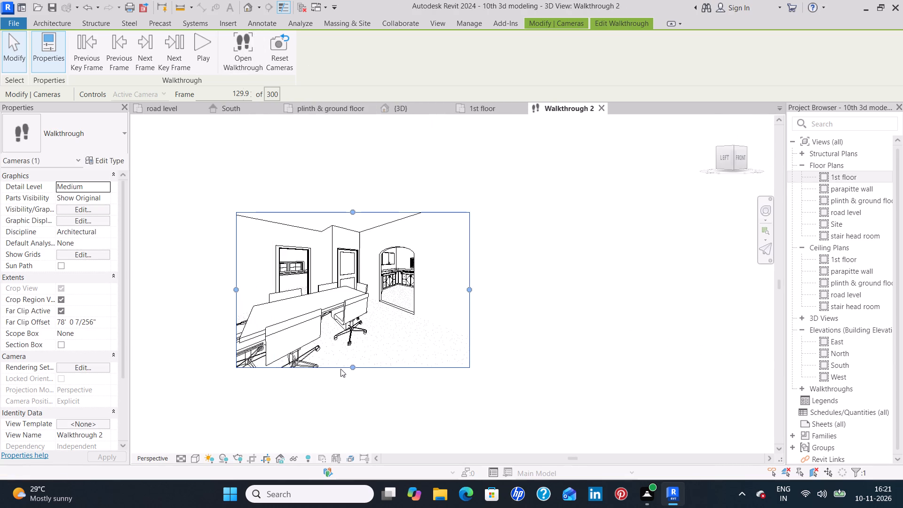
drag(351, 367, 359, 420)
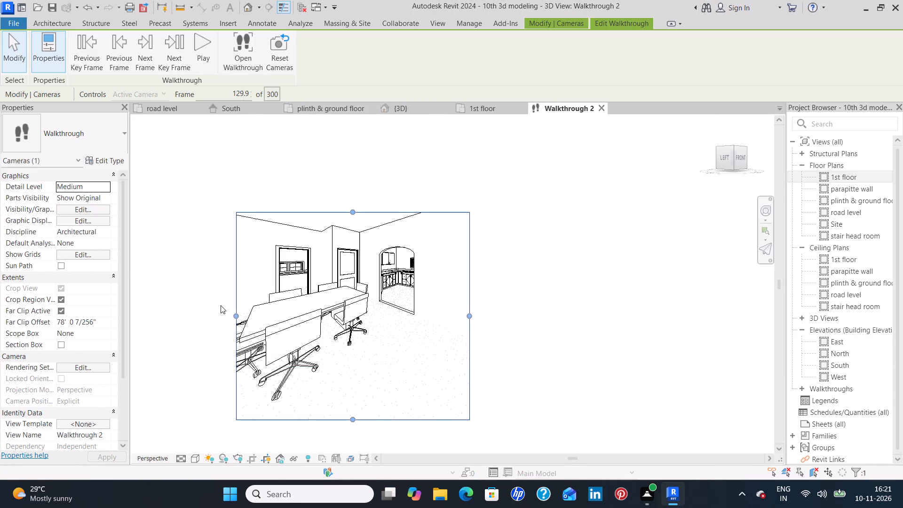
drag(236, 310, 284, 299)
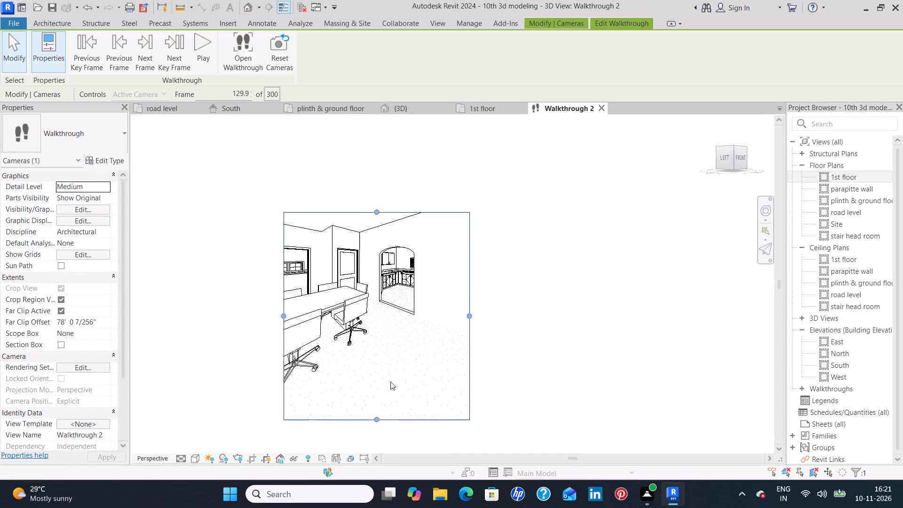
drag(376, 419, 373, 403)
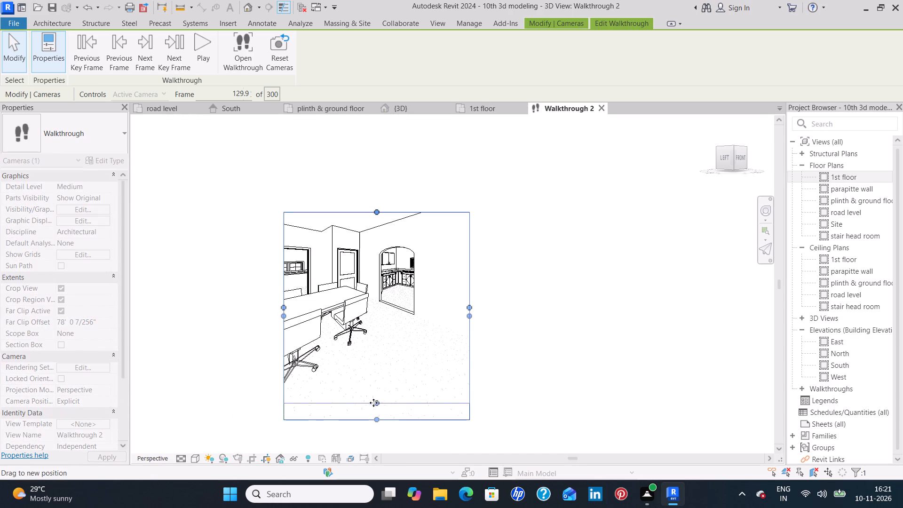
drag(373, 403, 373, 399)
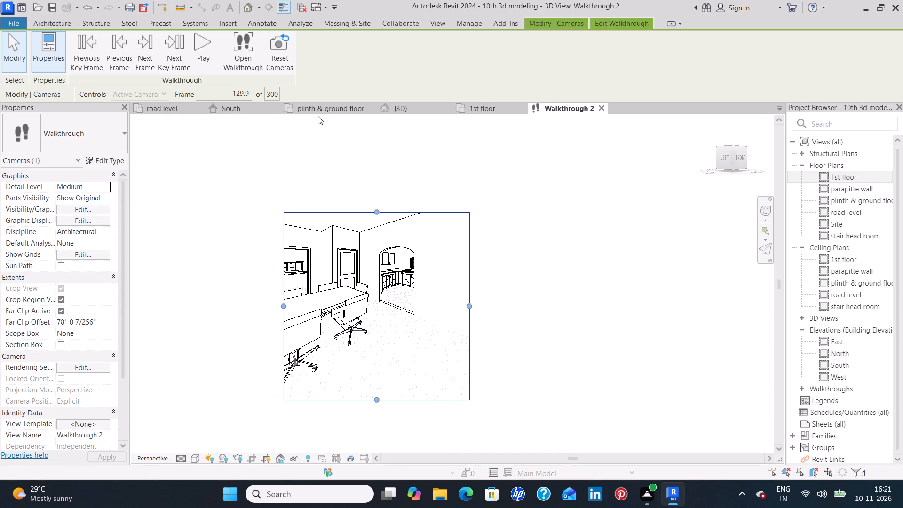
click(318, 116)
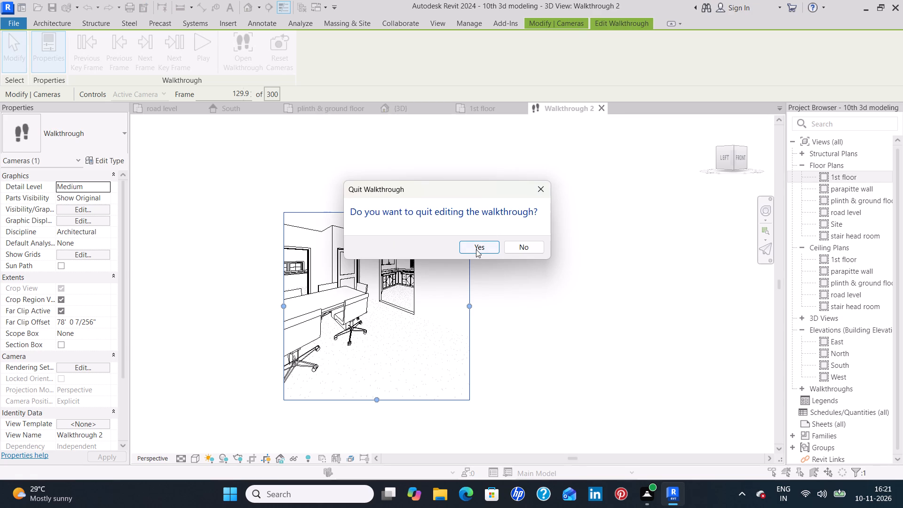
click(476, 249)
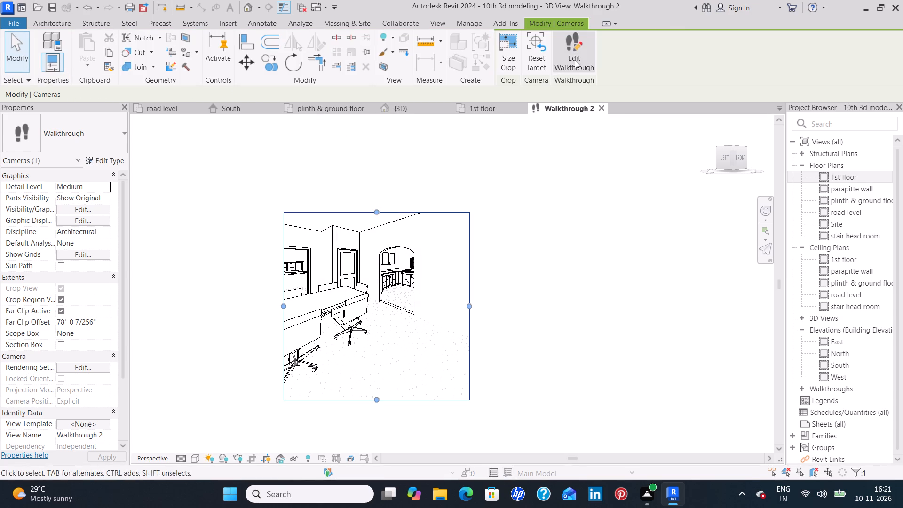
Edit the walkthrough again in the plinth & ground floor plan, moving the camera to the kitchen doorway key frame and aiming it diagonally across the kitchen.
click(575, 60)
click(339, 110)
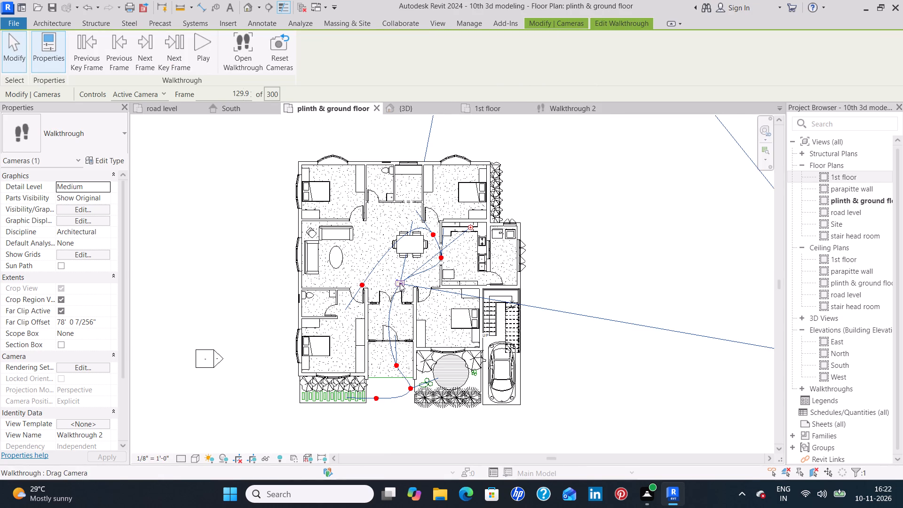
drag(400, 283, 440, 252)
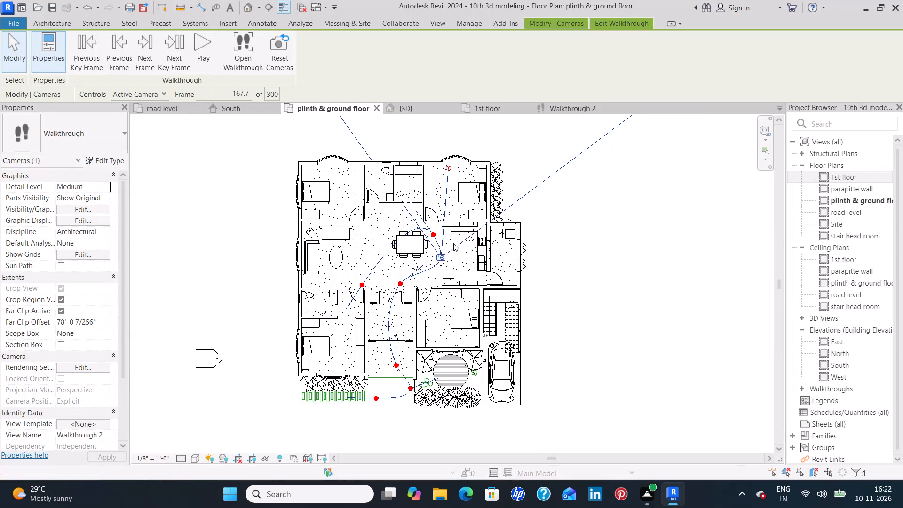
drag(448, 167, 482, 213)
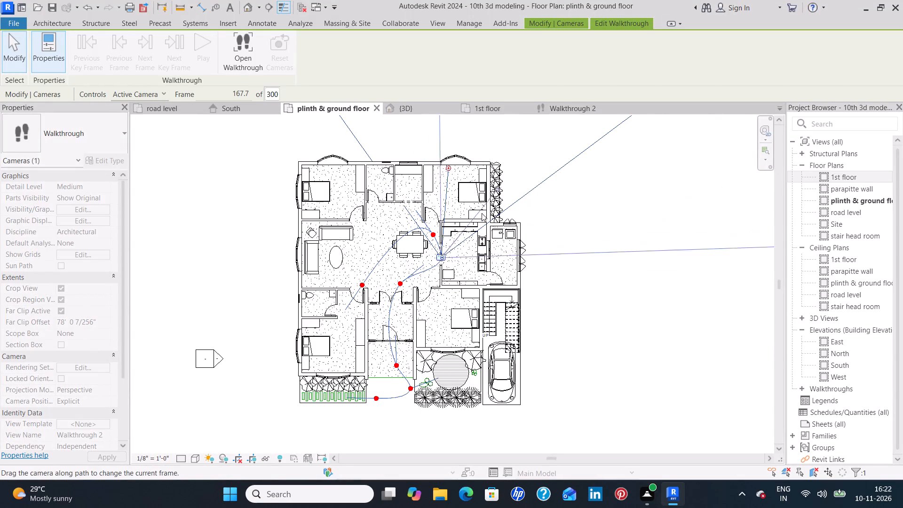
drag(482, 213, 484, 221)
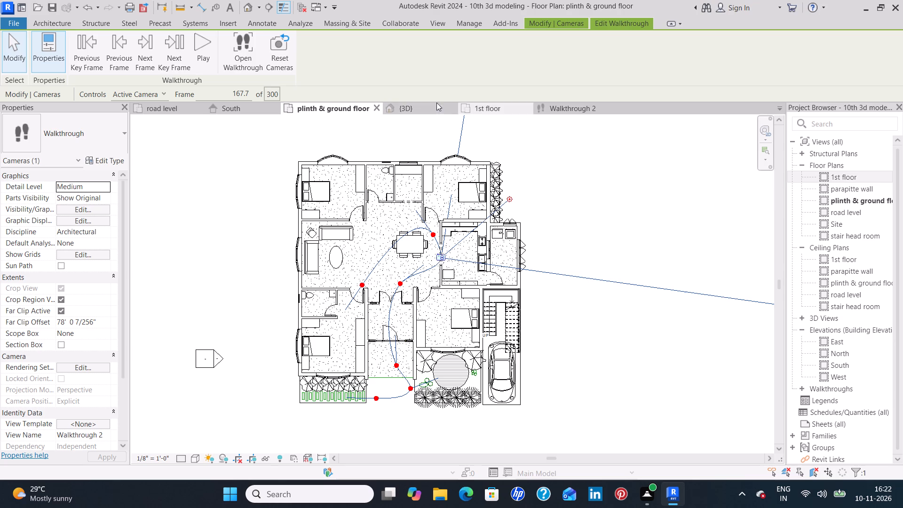
Open the walkthrough view at the kitchen key frame and extend the crop region's right edge to just past the kitchen window.
click(246, 65)
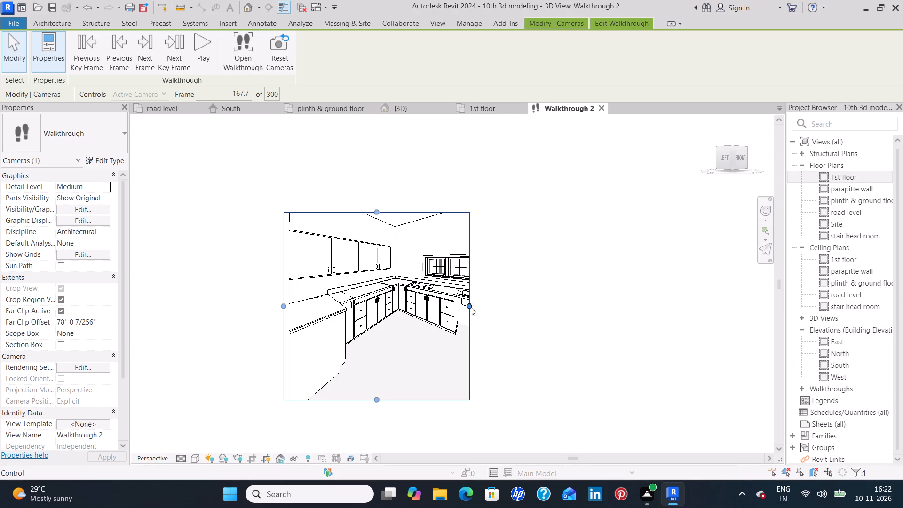
drag(471, 307, 532, 311)
click(532, 311)
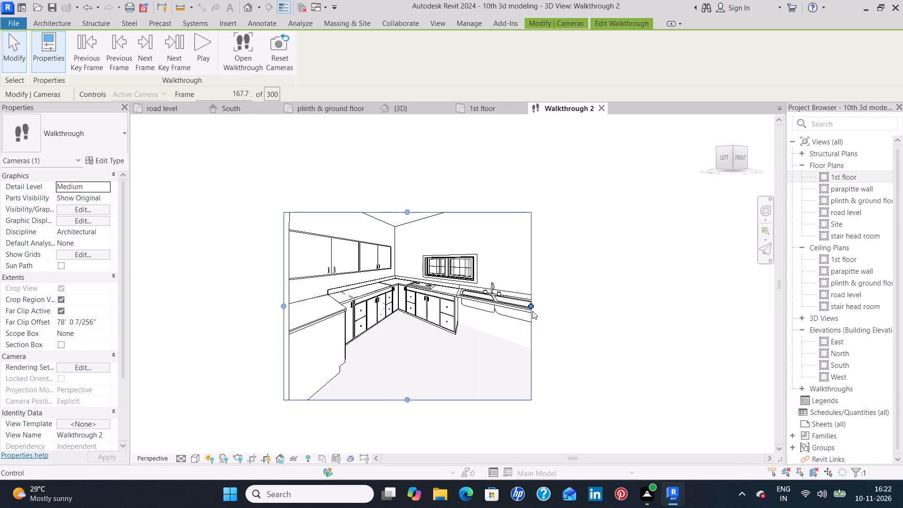
drag(533, 306, 484, 306)
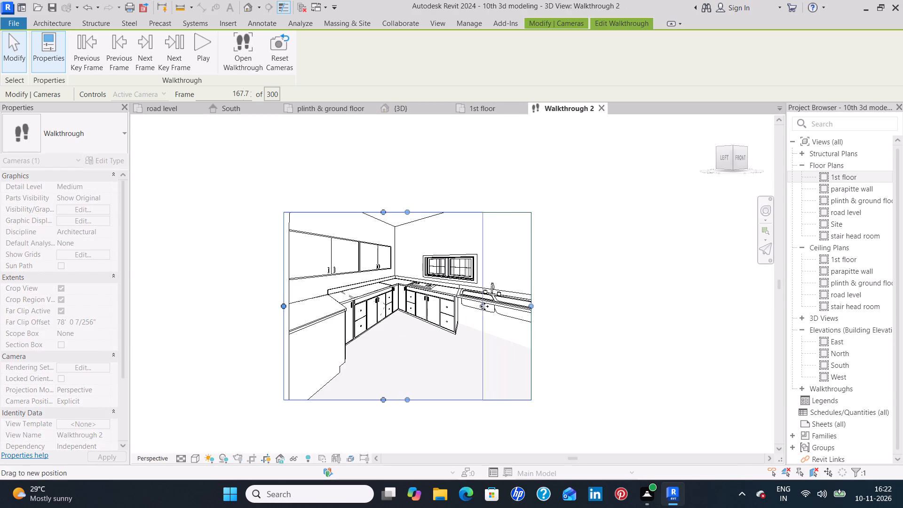
click(484, 306)
drag(484, 306, 485, 306)
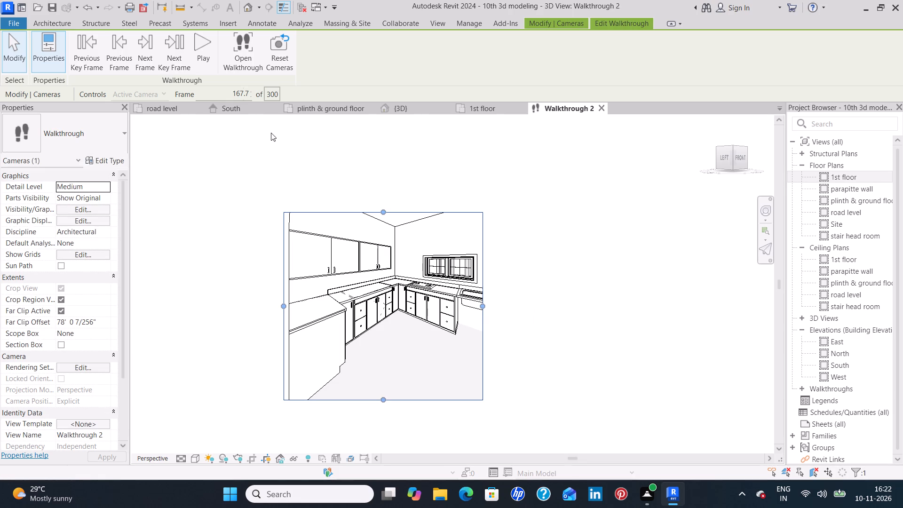
In the ground floor plan, advance the camera to the key frame beside the dining table, aim it at the sofa seating, and open the walkthrough view.
click(326, 108)
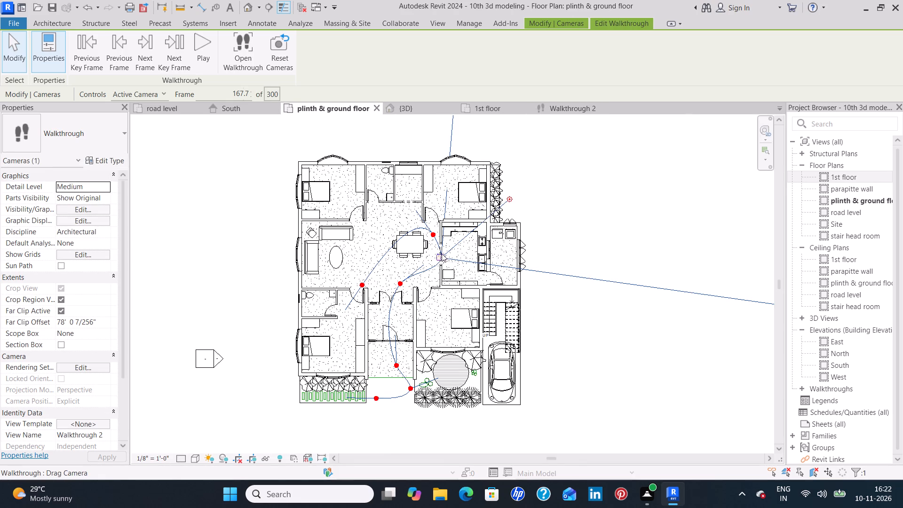
drag(442, 254, 428, 231)
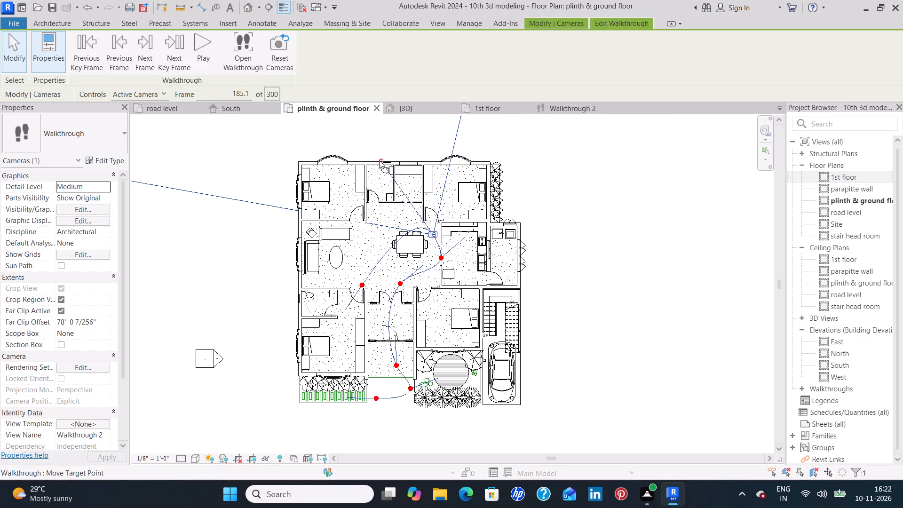
drag(379, 160, 446, 160)
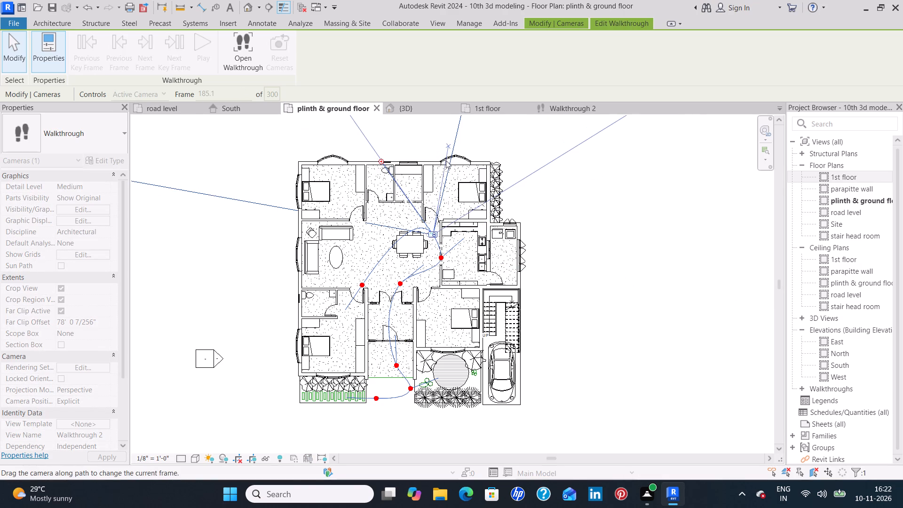
drag(446, 160, 386, 250)
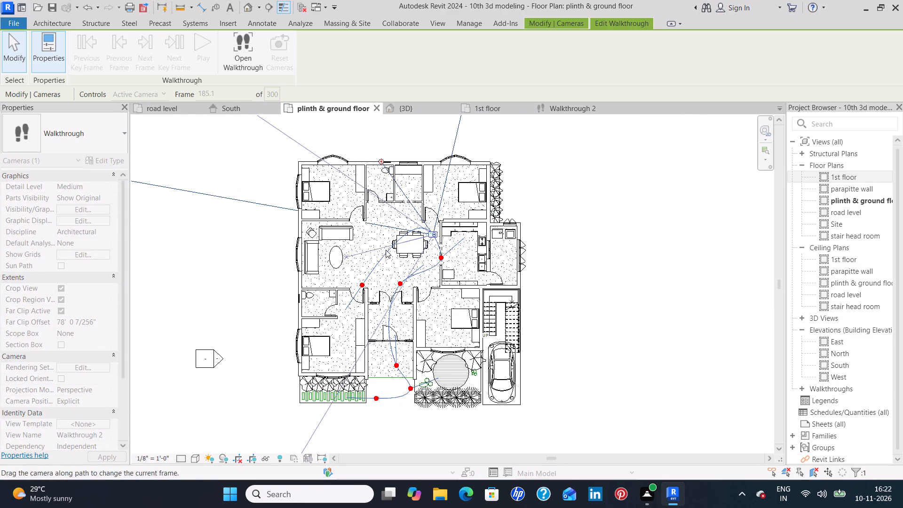
drag(386, 250, 382, 243)
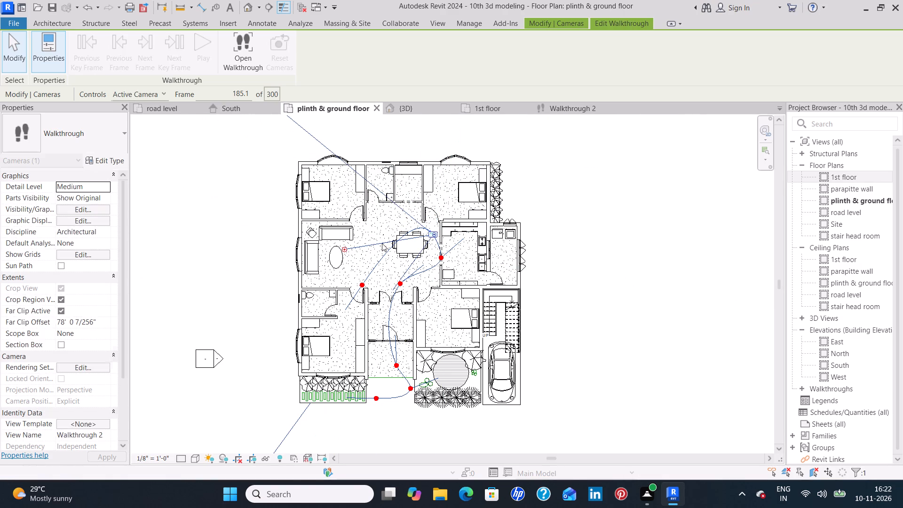
click(246, 47)
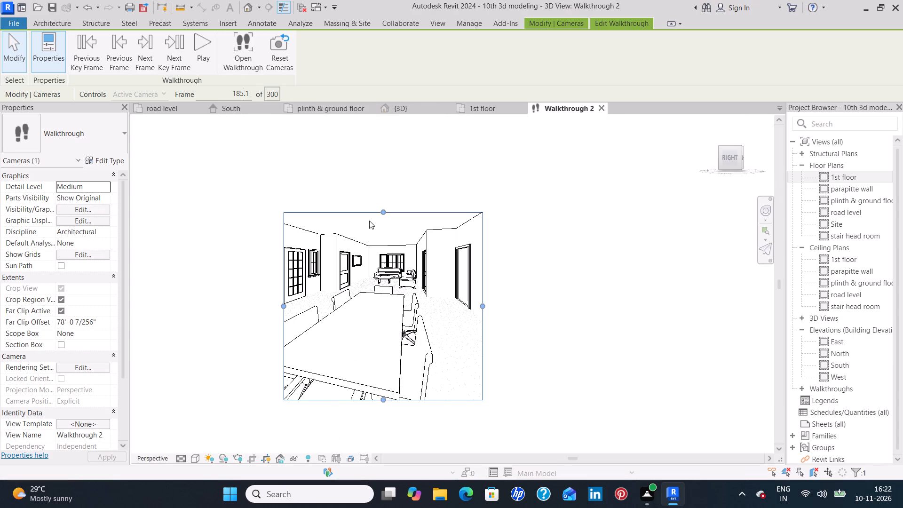
In the ground floor plan, move the camera to the last key frame at the bedroom door, frame 300, and open the walkthrough view there.
click(317, 108)
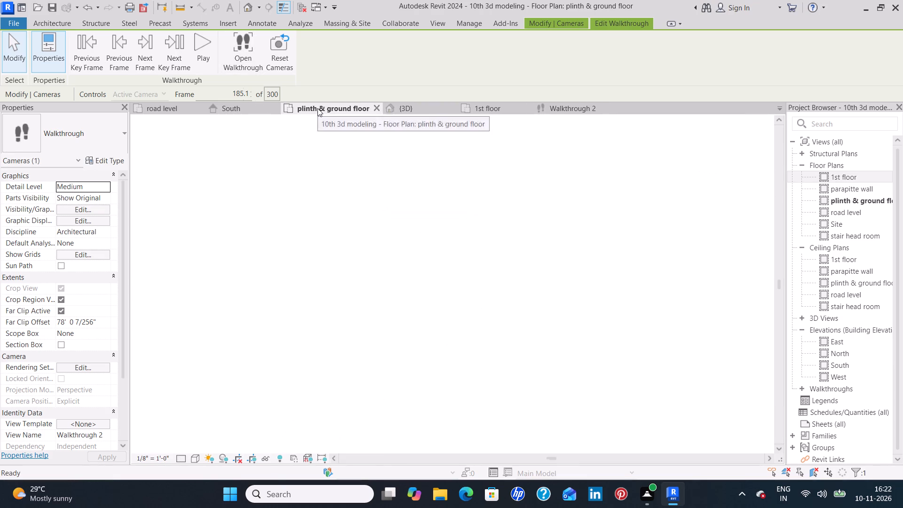
drag(433, 231, 431, 229)
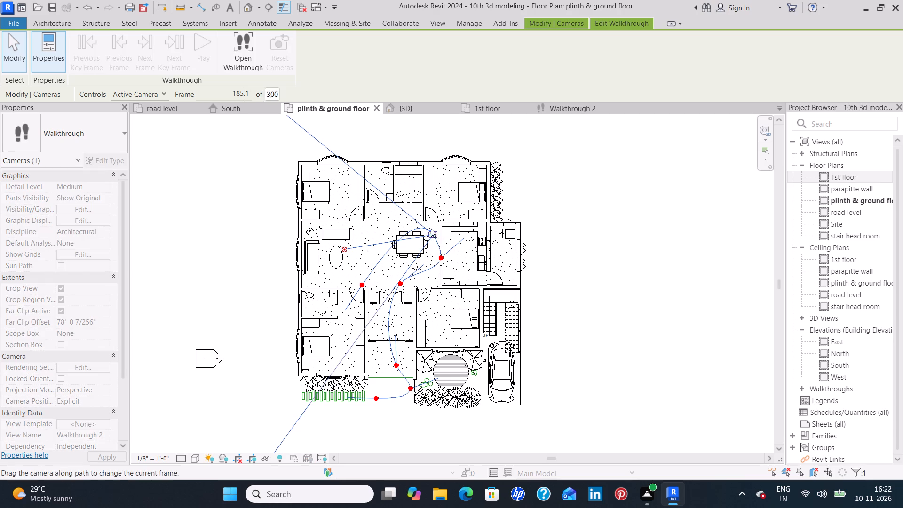
drag(431, 229, 373, 287)
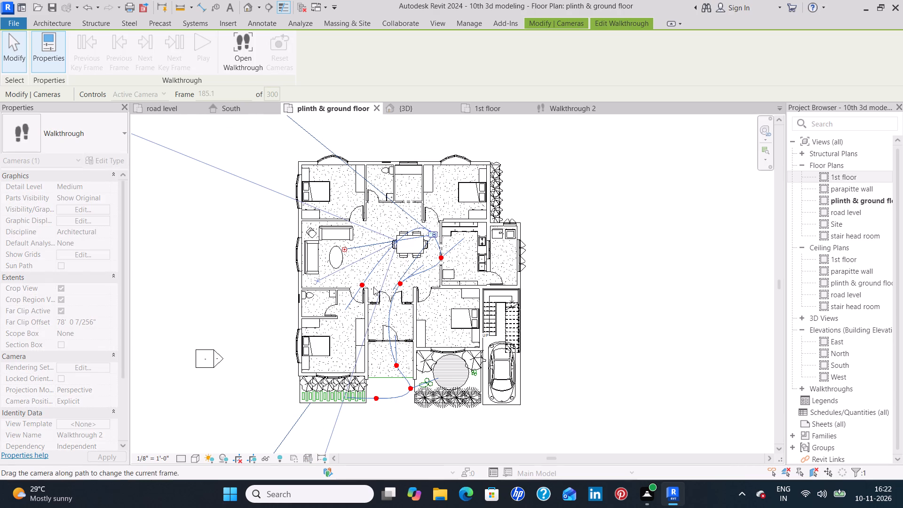
drag(373, 287, 362, 285)
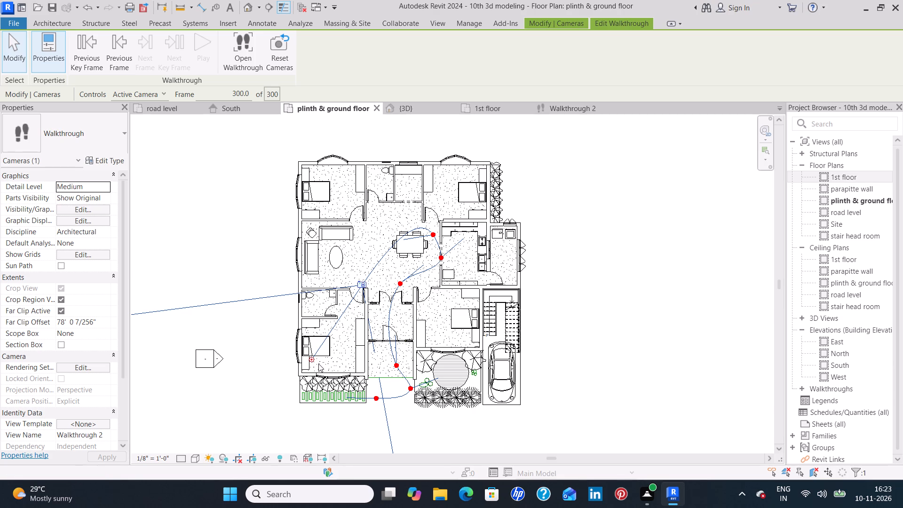
click(246, 53)
scroll(417, 294, down, 2)
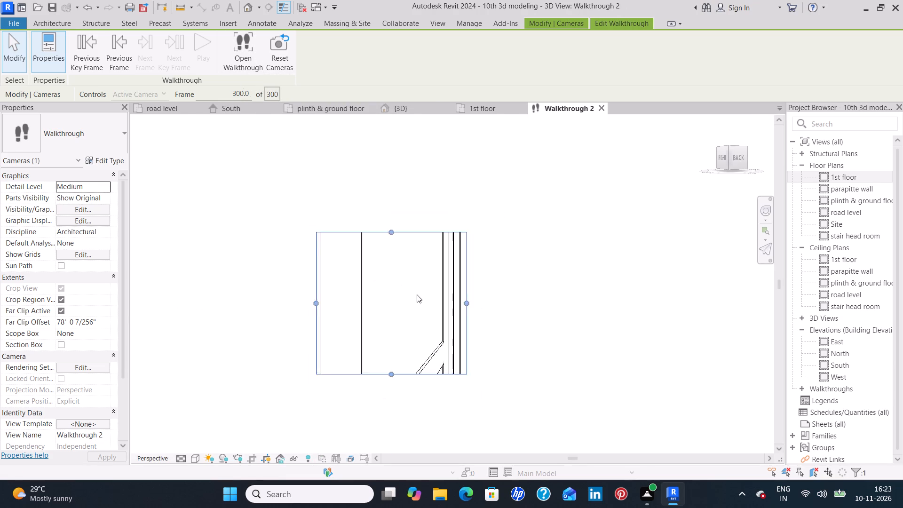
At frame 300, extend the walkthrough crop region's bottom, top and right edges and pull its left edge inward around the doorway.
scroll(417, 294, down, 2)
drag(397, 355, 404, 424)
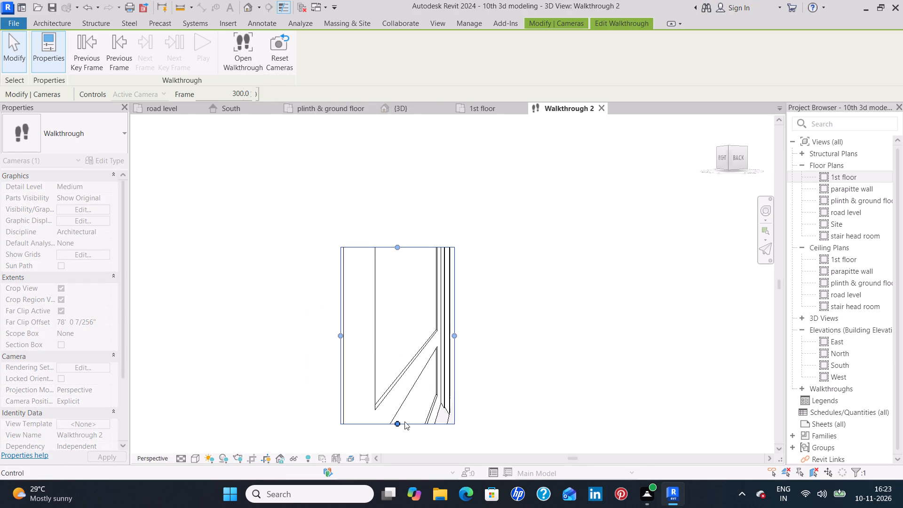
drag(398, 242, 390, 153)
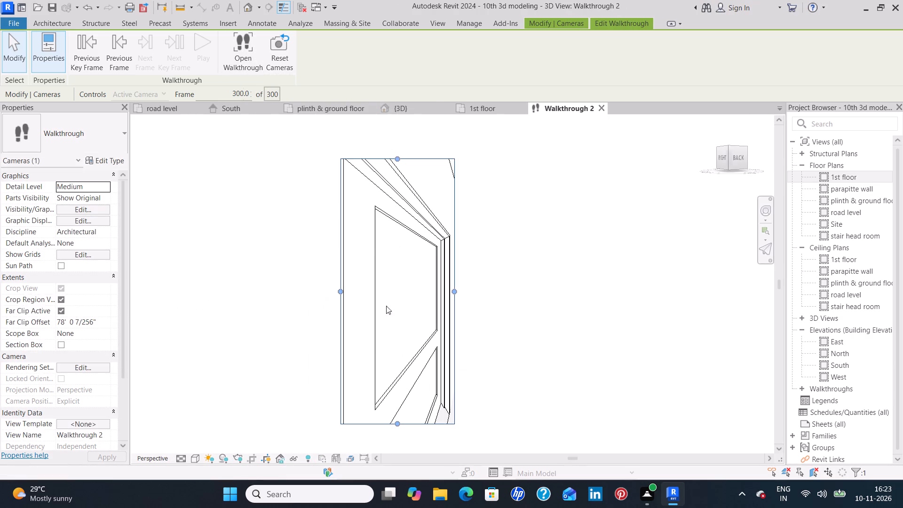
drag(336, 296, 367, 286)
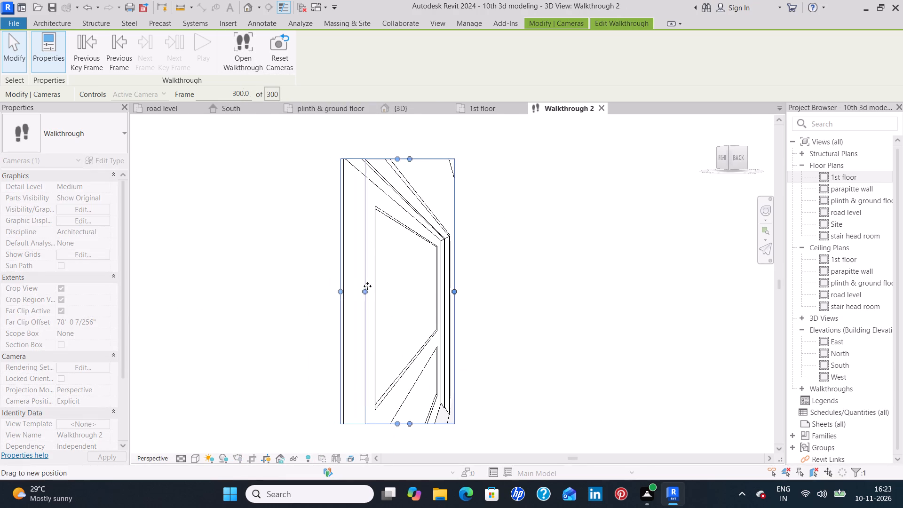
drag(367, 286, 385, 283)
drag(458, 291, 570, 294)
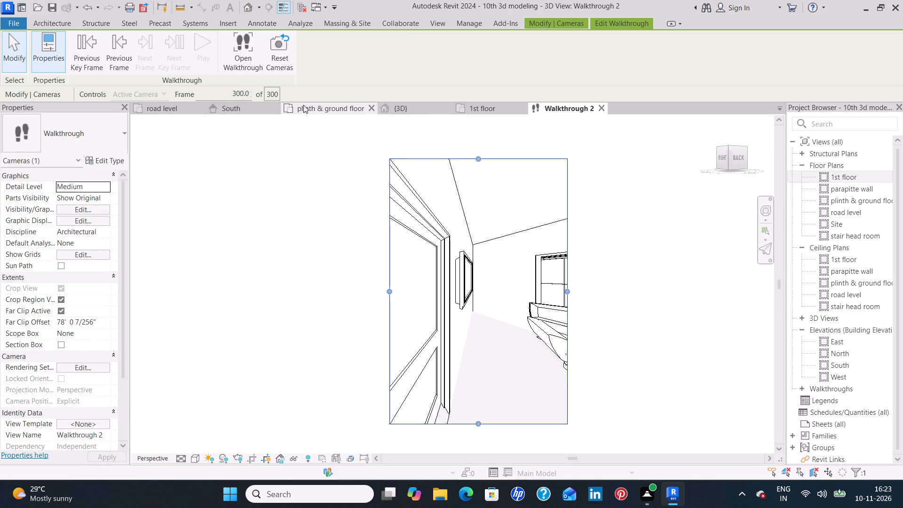
In the plinth & ground floor plan, aim the frame 300 camera past the sofas toward the rear bedroom's bed and open the walkthrough view.
click(319, 103)
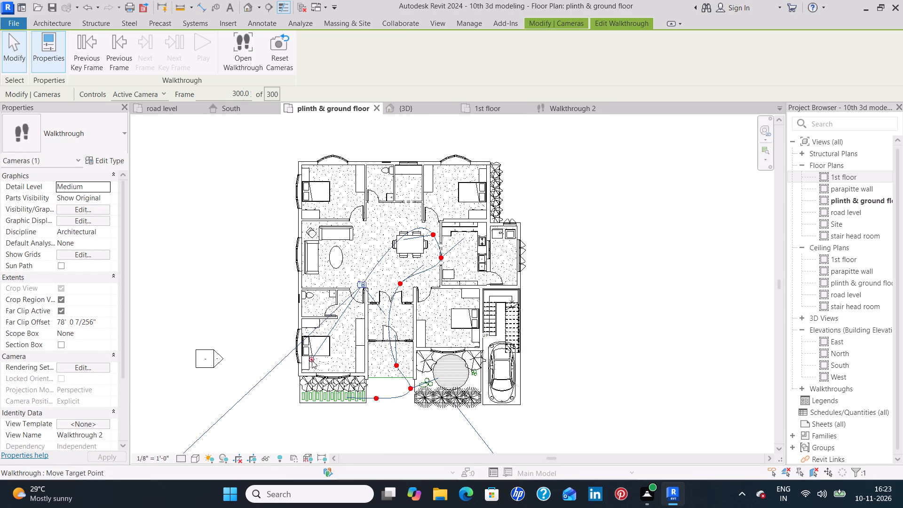
drag(311, 360, 305, 206)
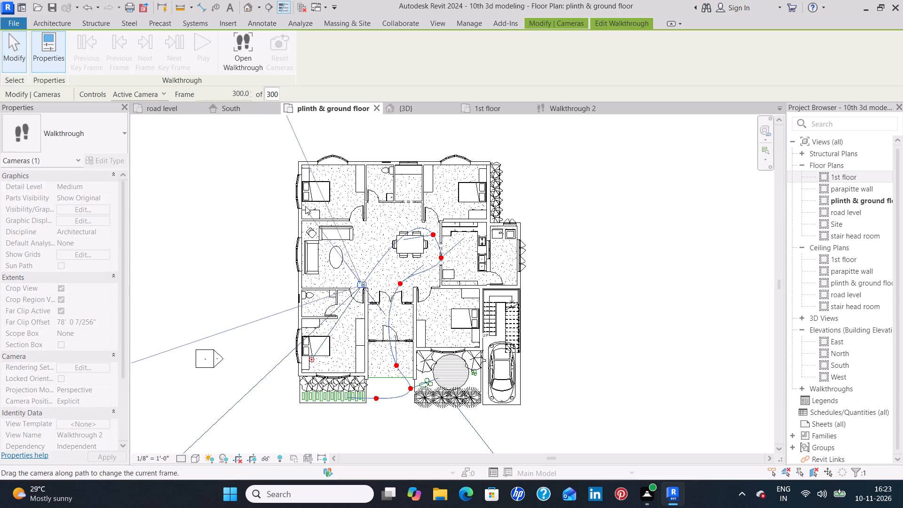
drag(305, 206, 322, 187)
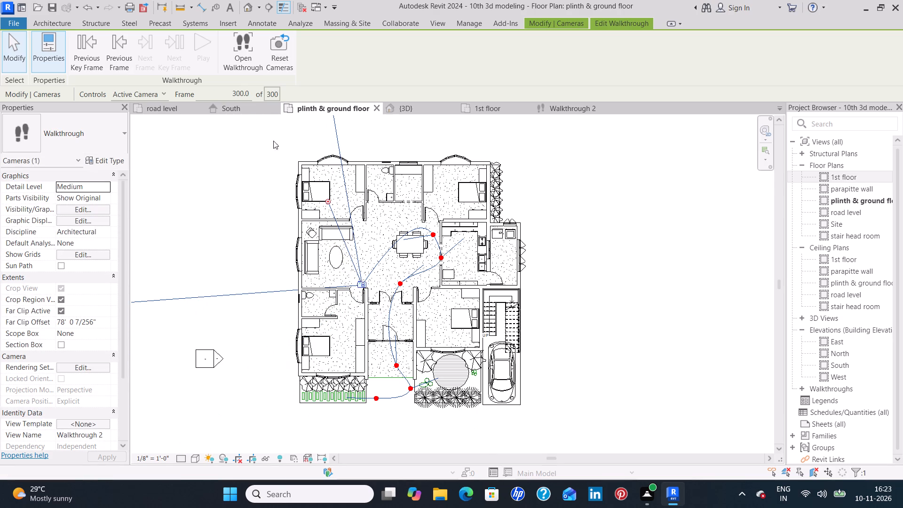
click(251, 55)
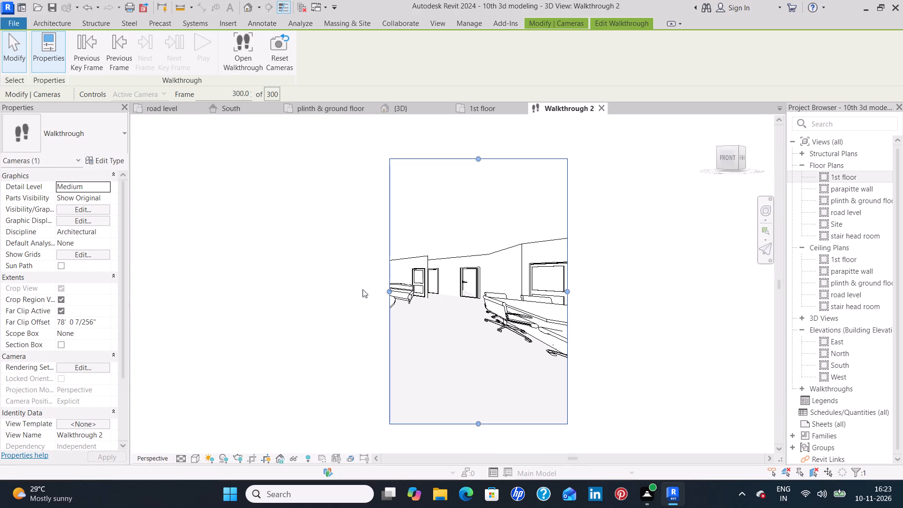
Adjust all four edges of the frame 300 crop region to frame the sofas, oval table, window and adjacent doors.
drag(389, 289, 356, 292)
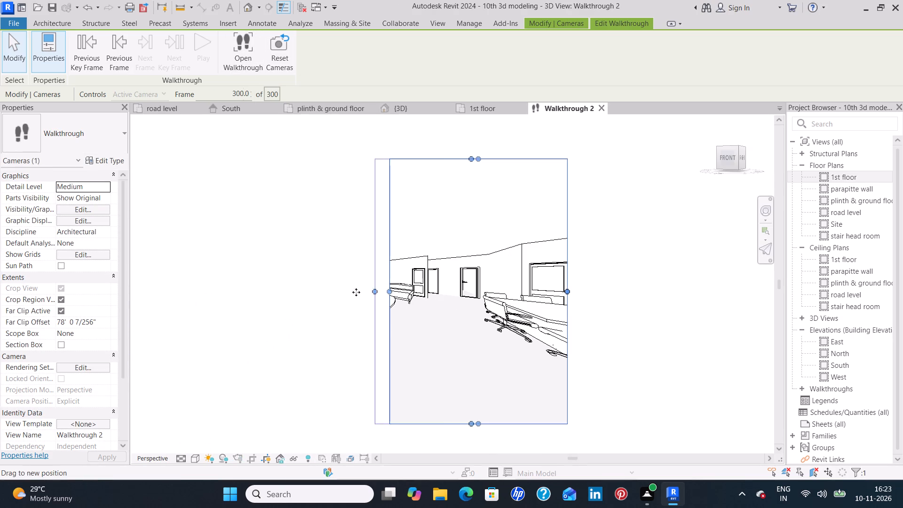
drag(356, 292, 285, 296)
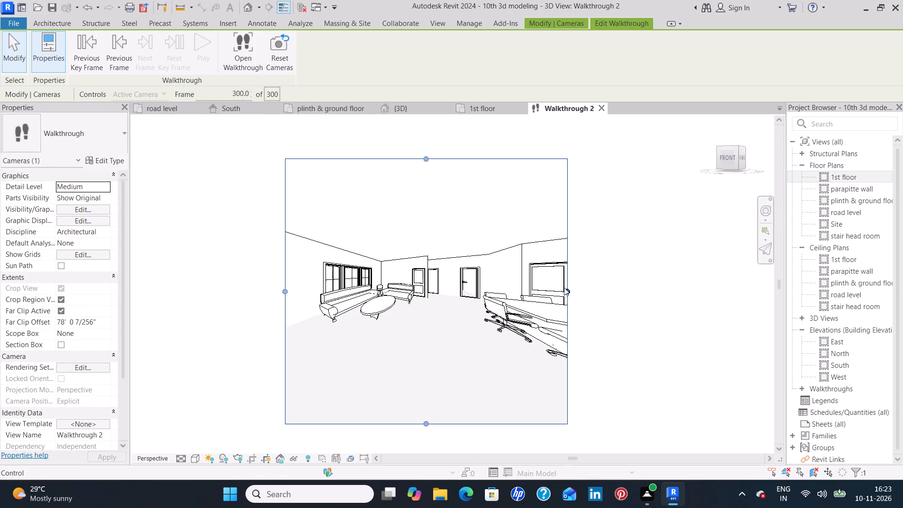
drag(566, 291, 479, 288)
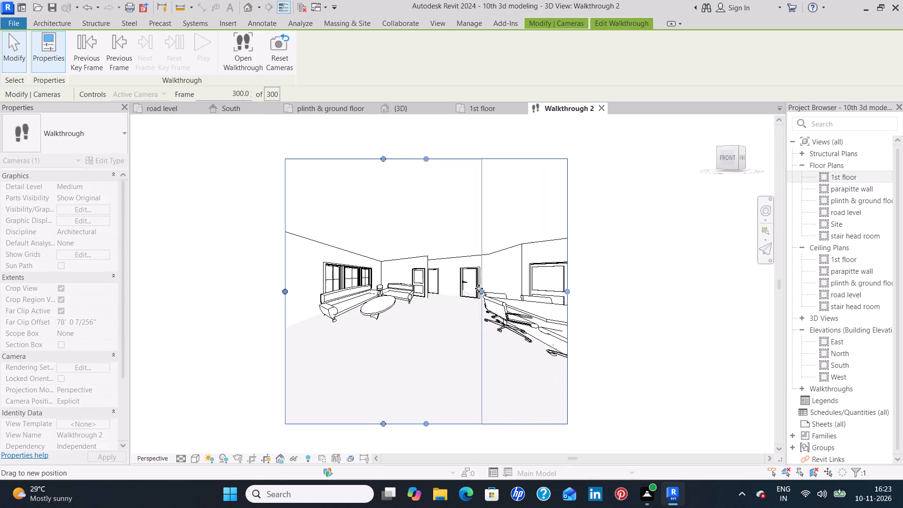
drag(479, 288, 456, 292)
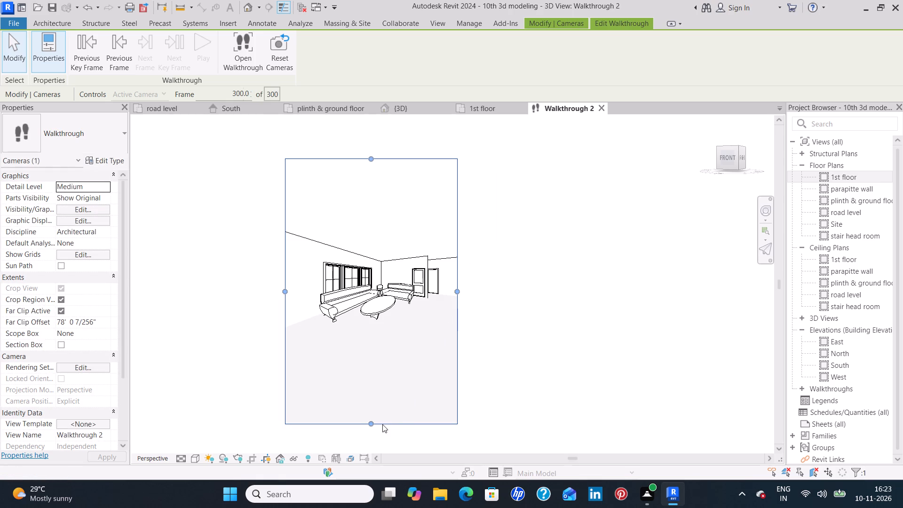
drag(370, 424, 369, 345)
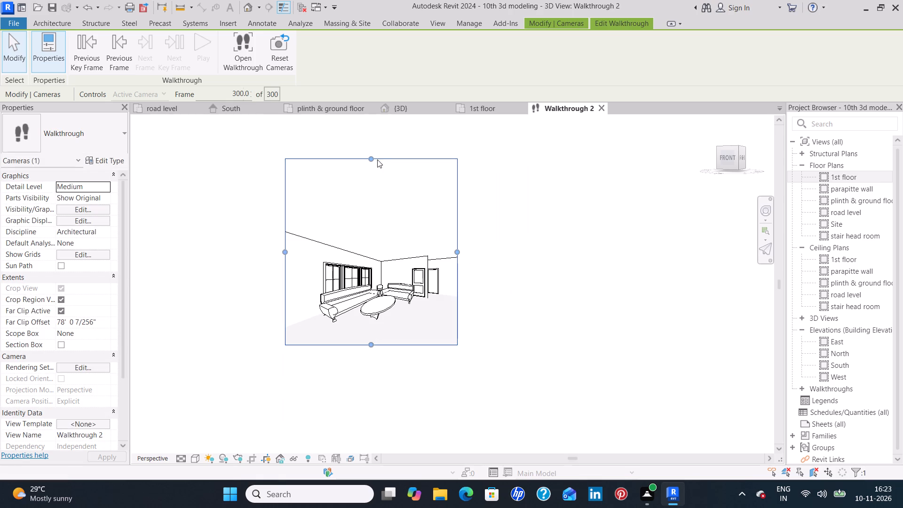
drag(372, 155, 375, 235)
scroll(385, 306, up, 3)
scroll(407, 246, up, 1)
middle_drag(407, 246, 398, 267)
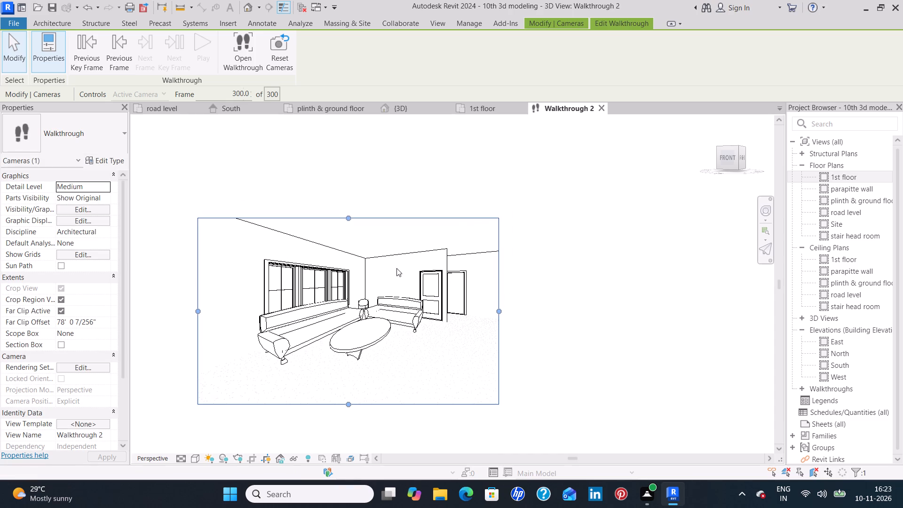
In the plinth & ground floor plan, move the walkthrough camera back along the path to the first key frame, frame 1.
click(321, 113)
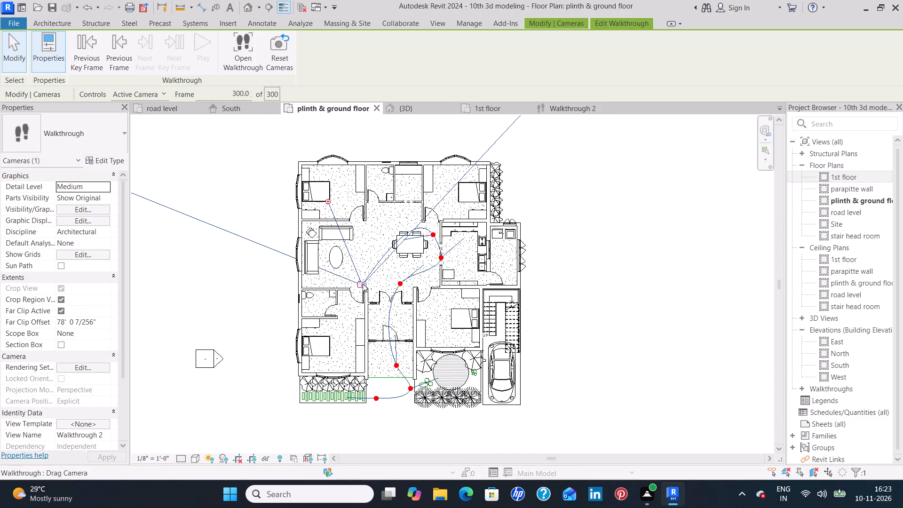
drag(363, 284, 443, 264)
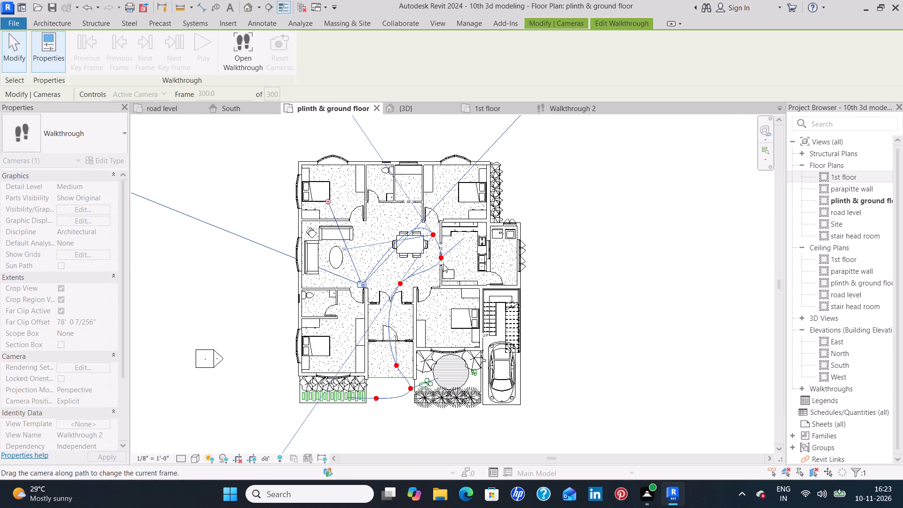
drag(443, 264, 392, 367)
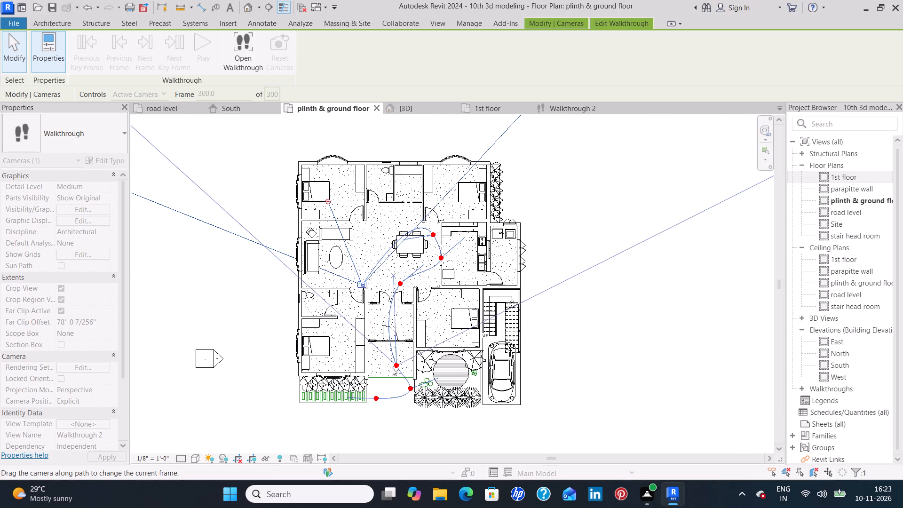
drag(392, 367, 385, 400)
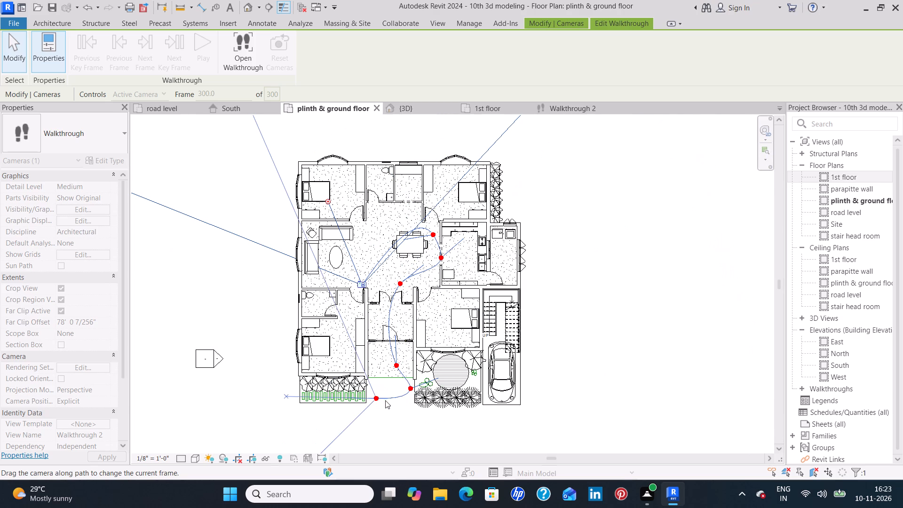
drag(385, 400, 383, 401)
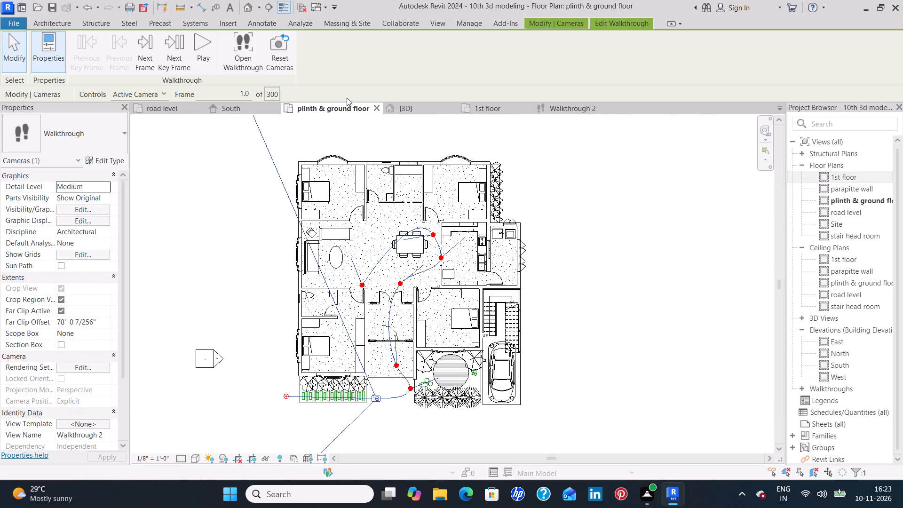
Open the Walkthrough 2 view at frame 1 and pull the crop region's left edge inward toward the stepping-stone path.
click(554, 109)
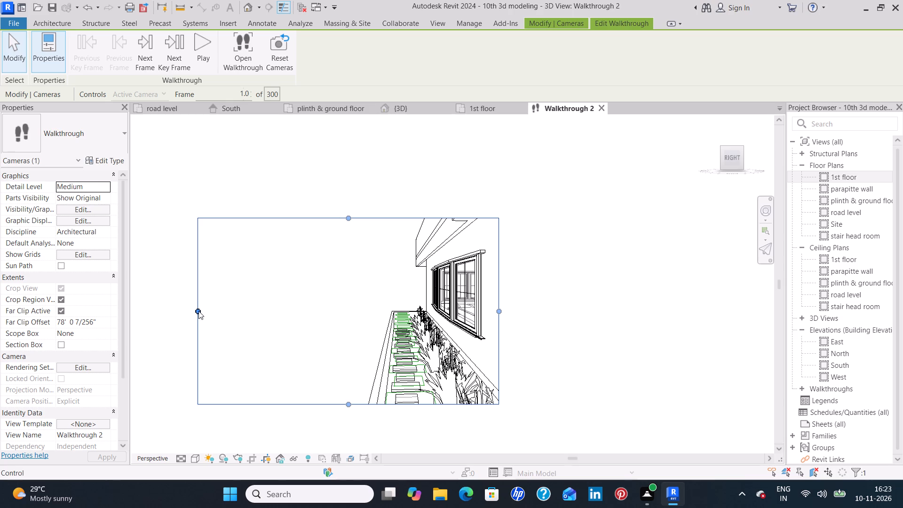
drag(198, 311, 282, 313)
scroll(379, 315, up, 4)
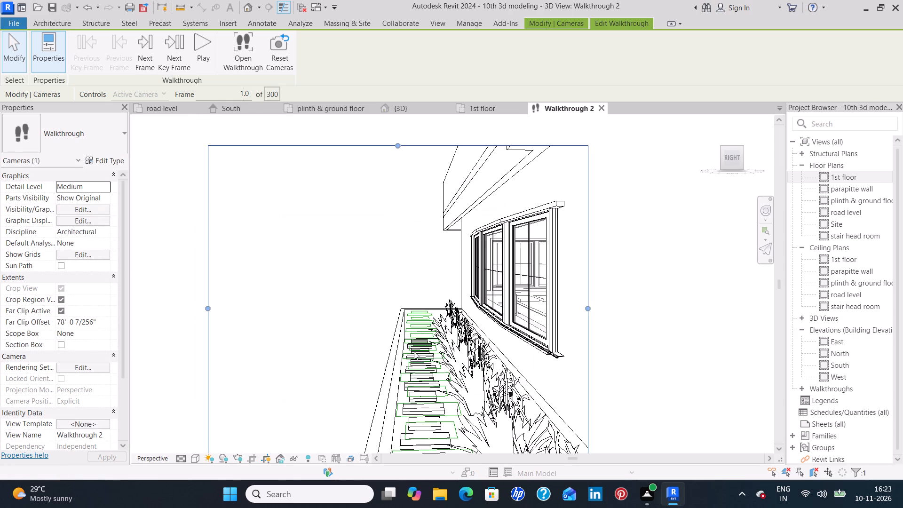
middle_drag(412, 338, 415, 313)
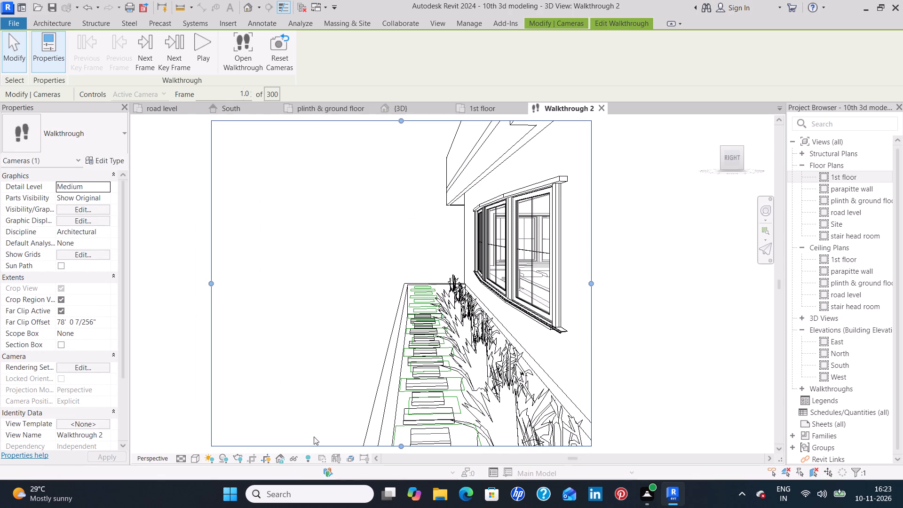
Set the visual style of the Walkthrough 2 view to Realistic.
click(196, 460)
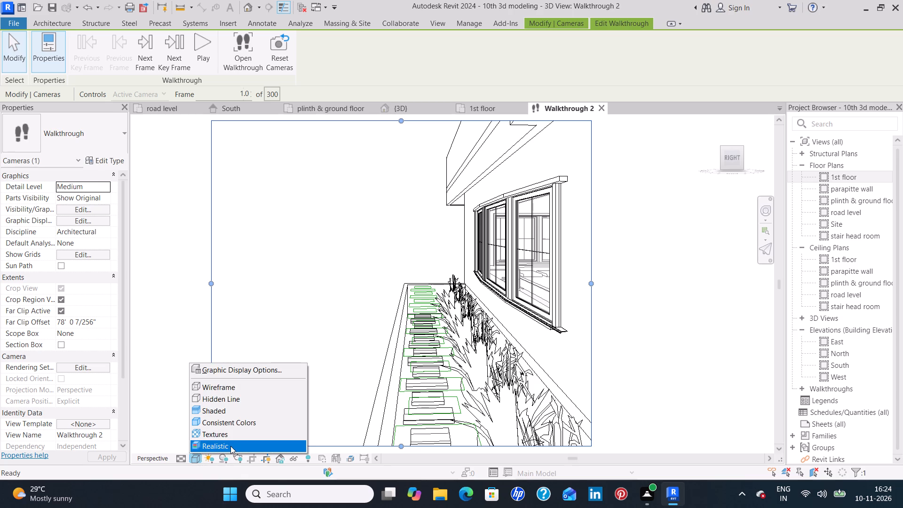
click(230, 446)
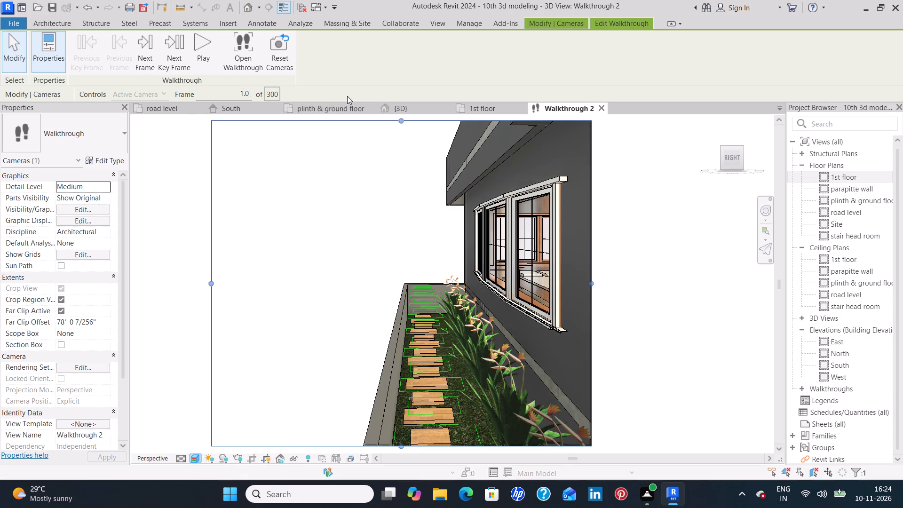
Play Walkthrough 2 from frame 1 to preview its 300 frames.
click(207, 60)
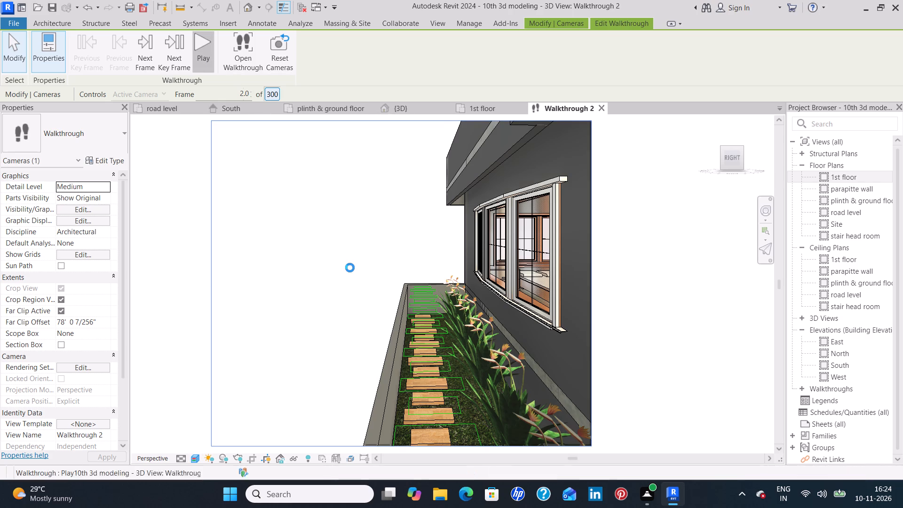
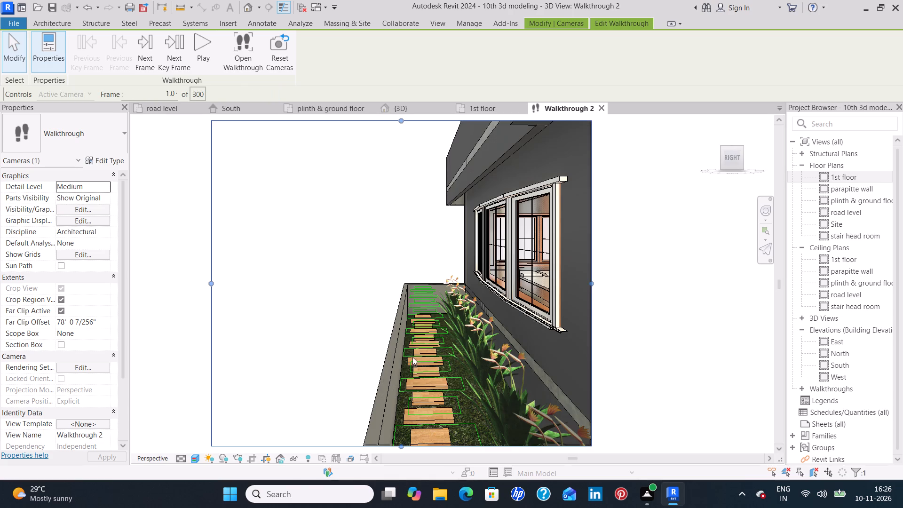
Close the Walkthrough 2 view.
scroll(412, 357, down, 2)
middle_drag(380, 345, 413, 354)
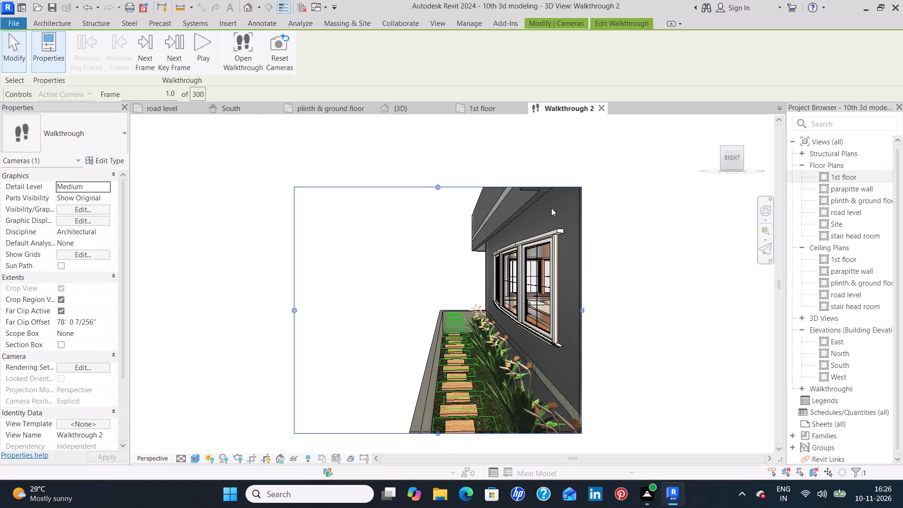
click(601, 105)
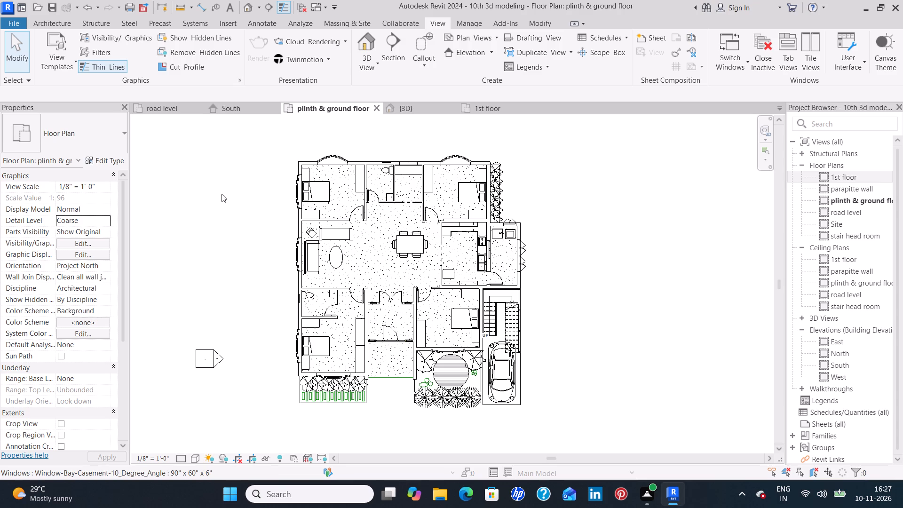
Examine the house front in the plinth & ground floor and road level plans, covering the entrance steps, planting beds and circular seating area.
click(69, 24)
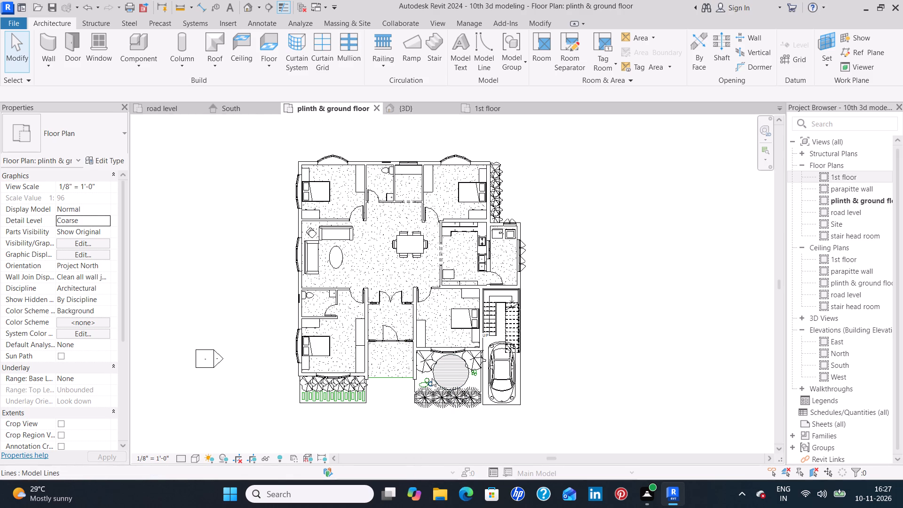
scroll(433, 378, up, 2)
scroll(479, 368, up, 2)
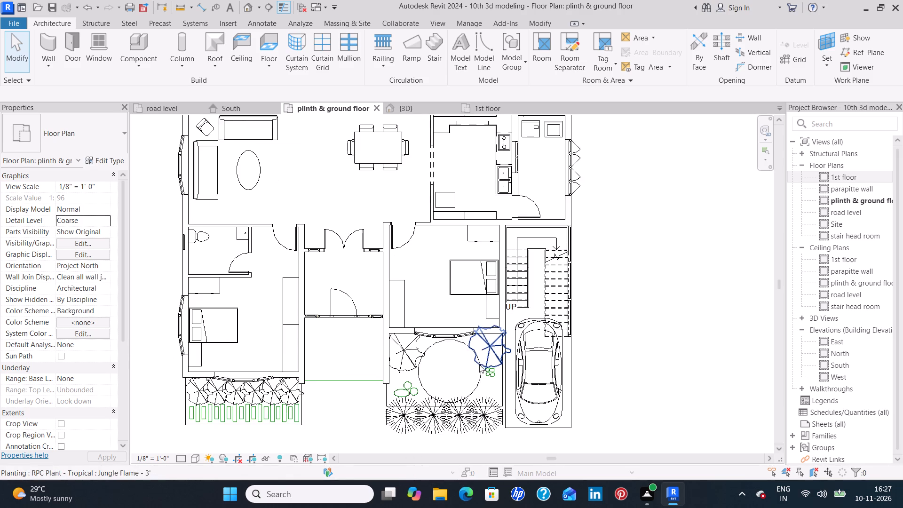
middle_drag(398, 320, 378, 237)
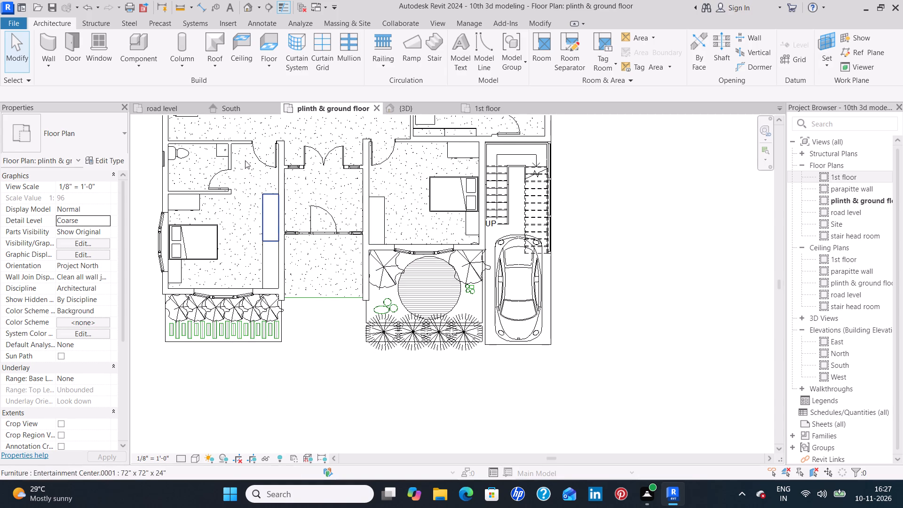
click(172, 108)
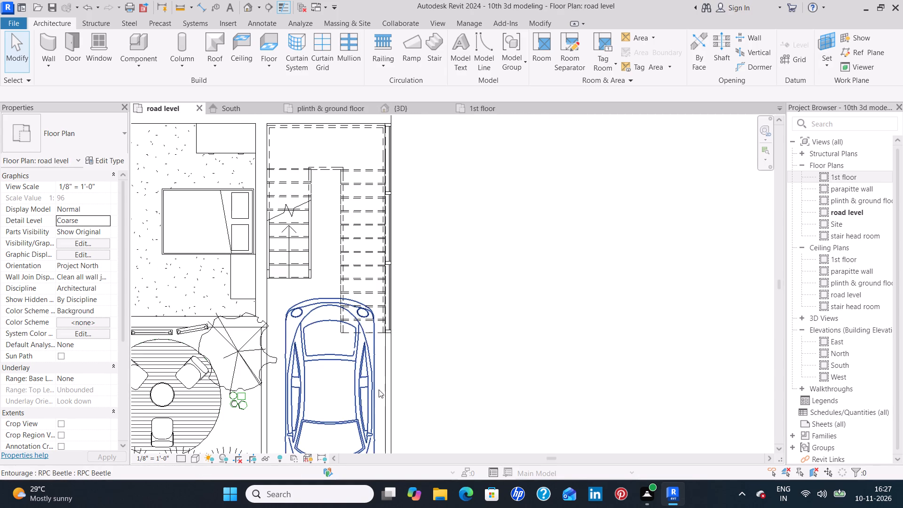
scroll(374, 386, down, 4)
middle_drag(297, 412, 393, 302)
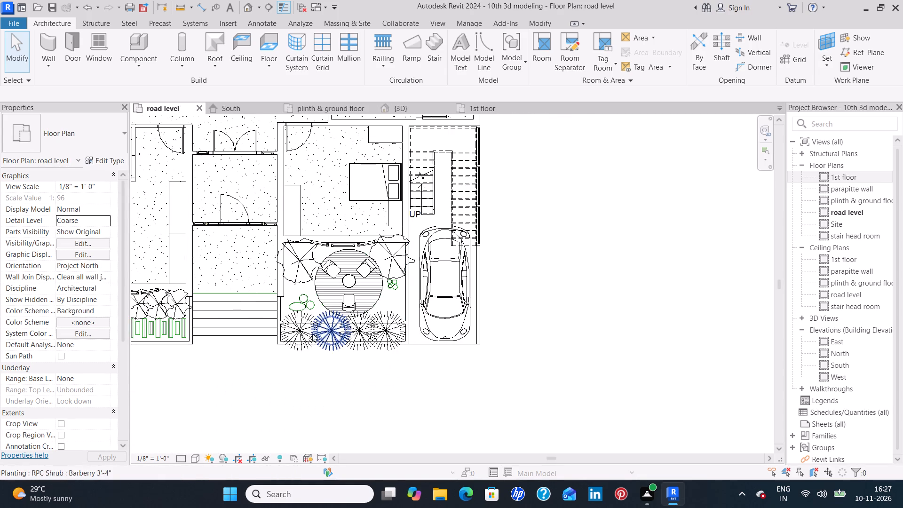
scroll(273, 328, up, 3)
middle_drag(248, 347, 329, 317)
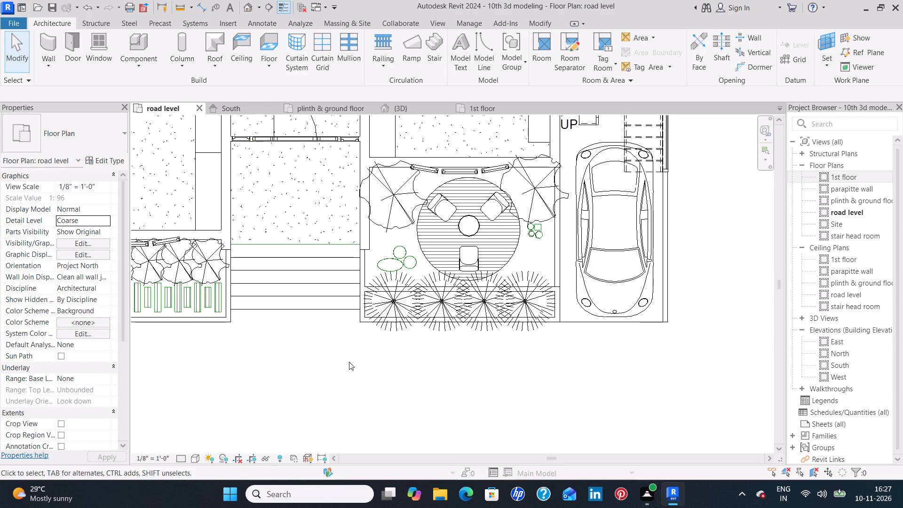
middle_drag(349, 362, 367, 352)
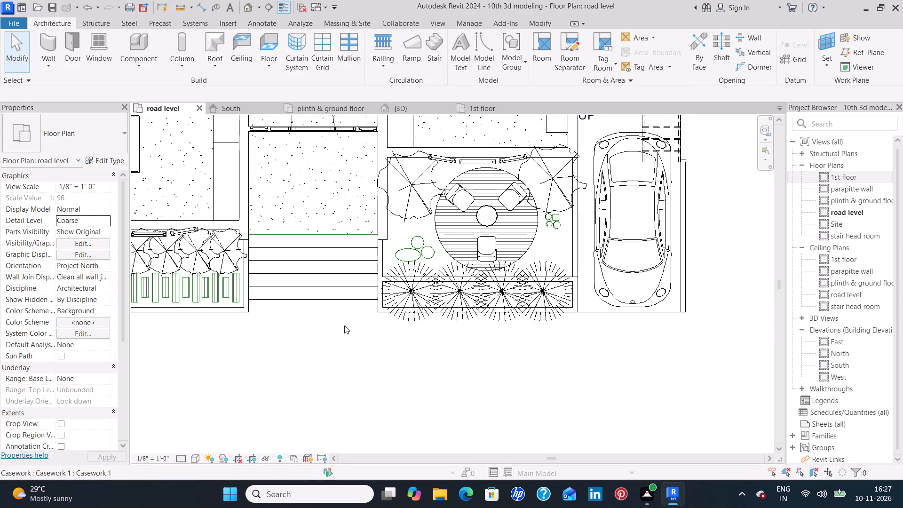
scroll(344, 325, up, 1)
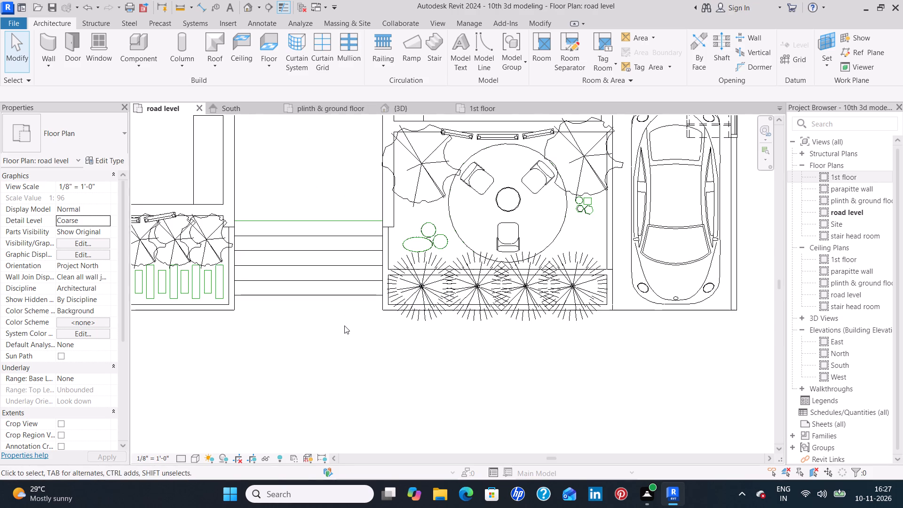
scroll(345, 326, up, 1)
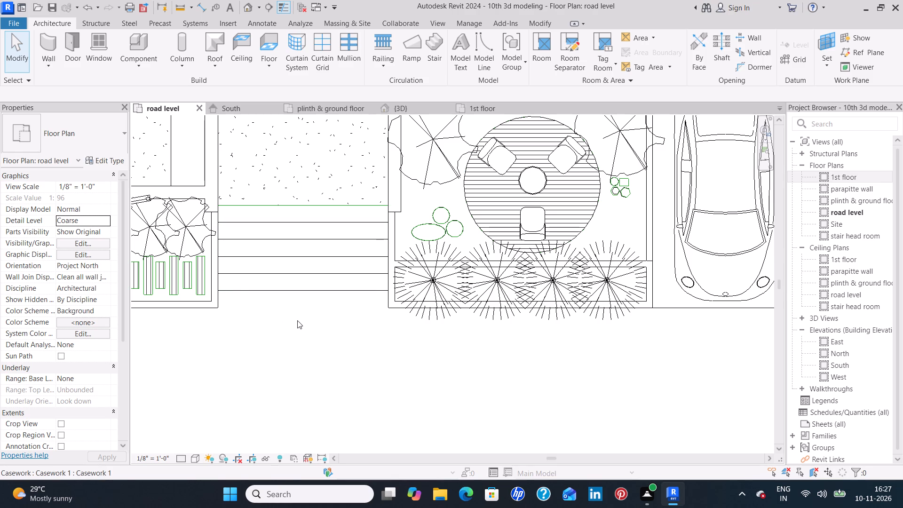
middle_drag(297, 320, 362, 331)
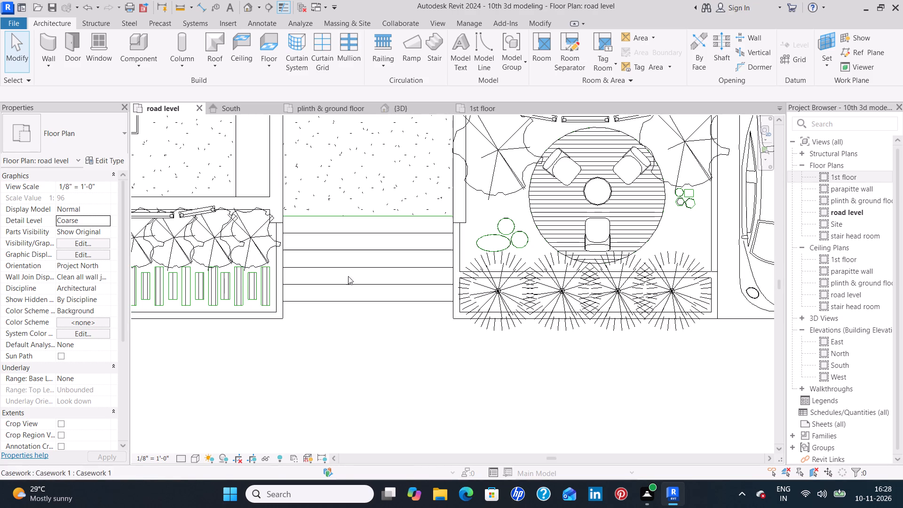
middle_drag(252, 254, 352, 266)
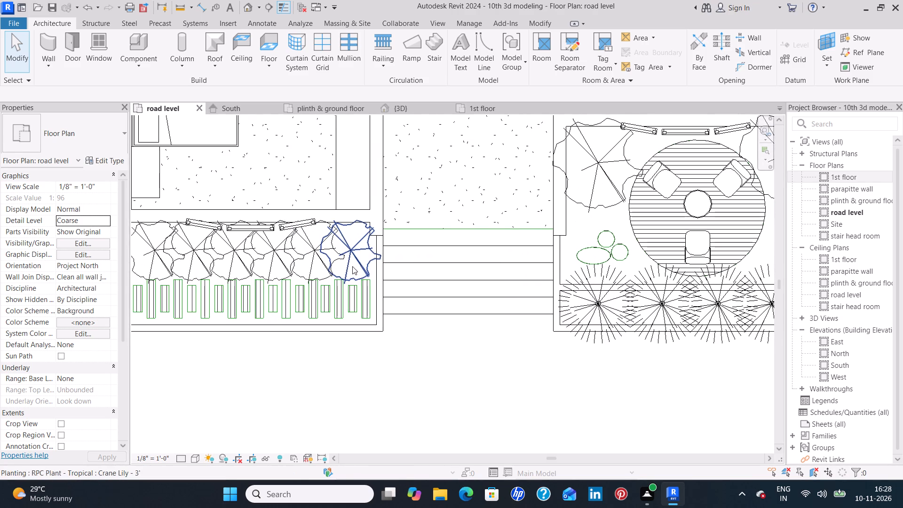
middle_drag(167, 265, 311, 290)
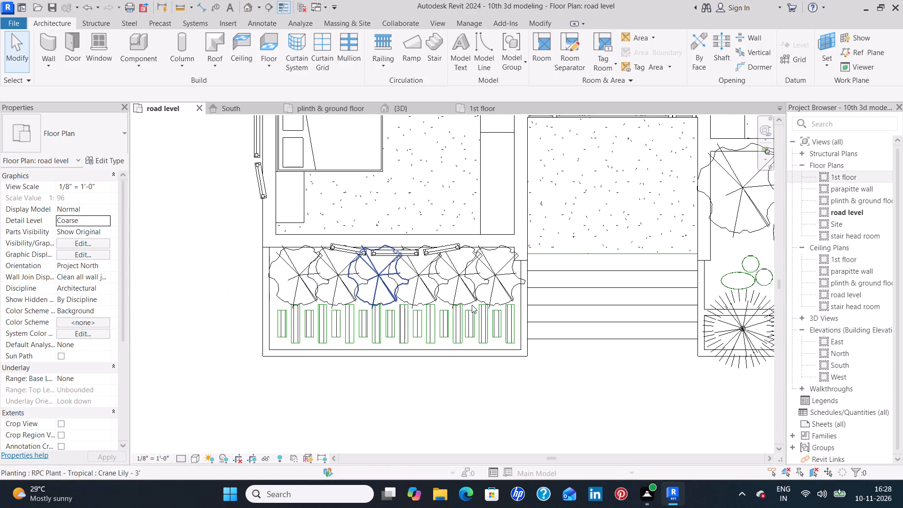
middle_drag(405, 306, 245, 313)
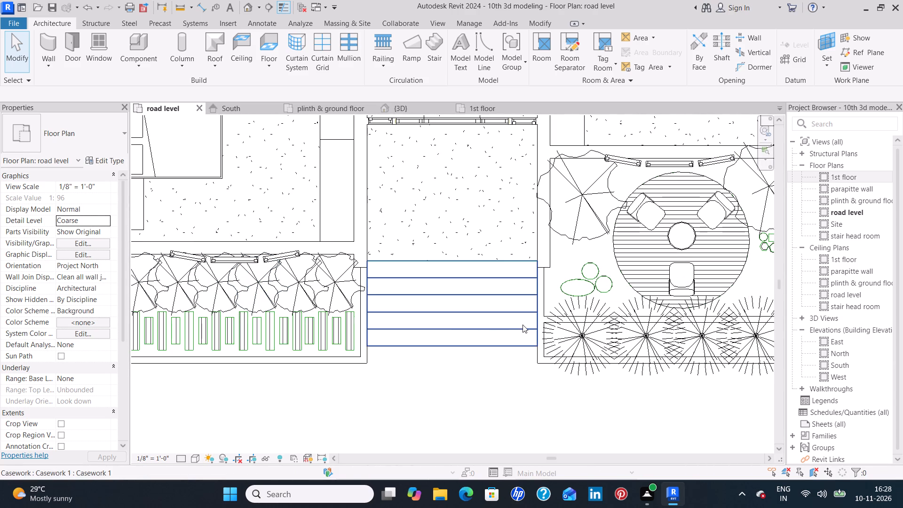
middle_drag(523, 325, 297, 302)
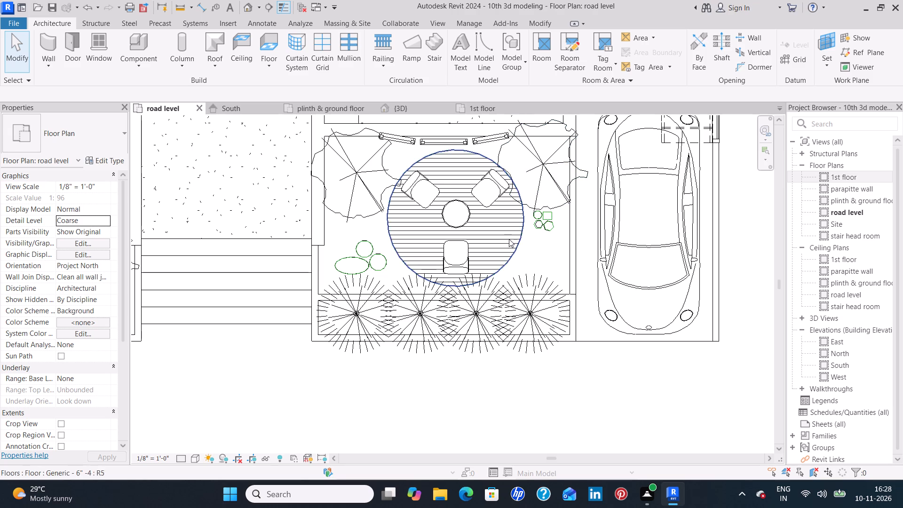
middle_drag(500, 243, 466, 265)
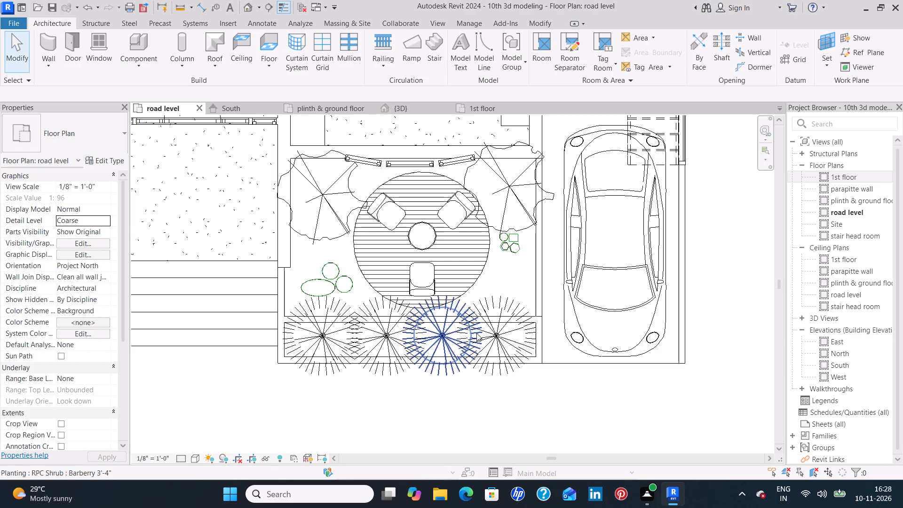
In the road level plan, nudge the Barberry shrub nearest the car toward it, to about 2'-4" from the garden's edge wall.
click(519, 346)
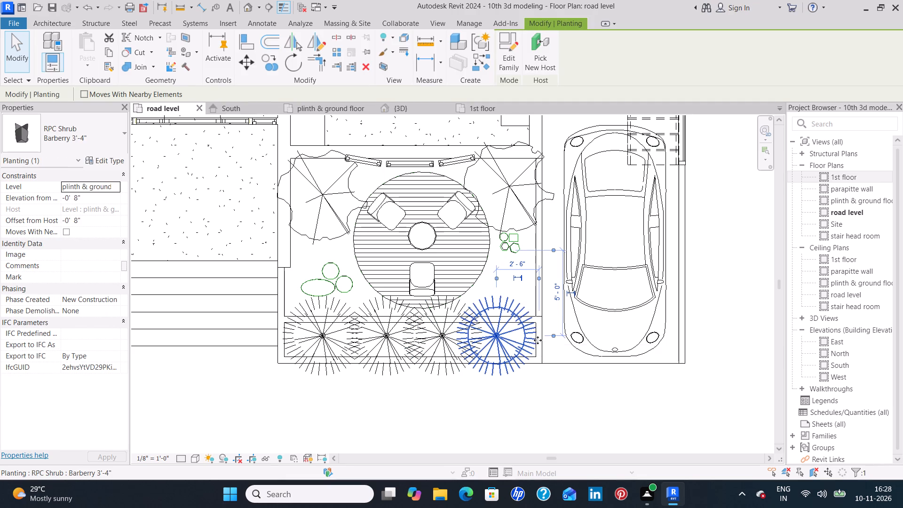
key(Right)
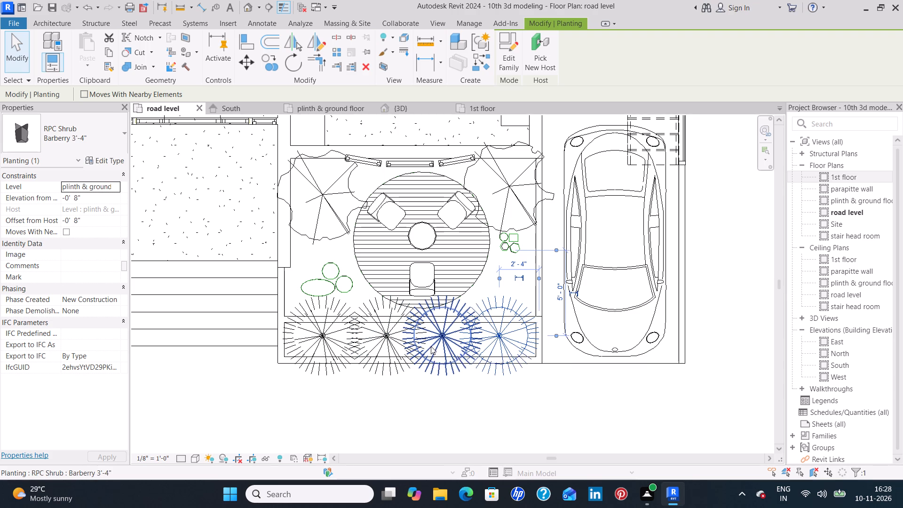
Check the position and spacing of each Barberry shrub in the front planting row.
click(431, 346)
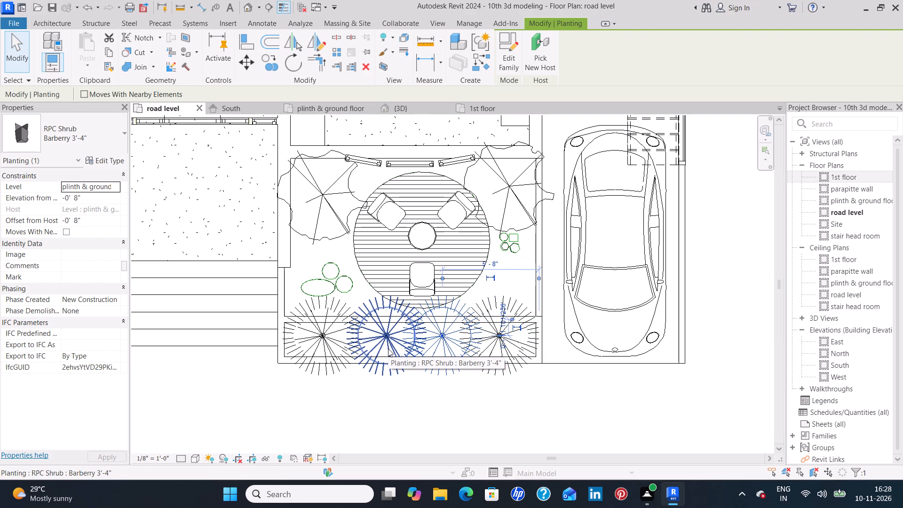
click(388, 349)
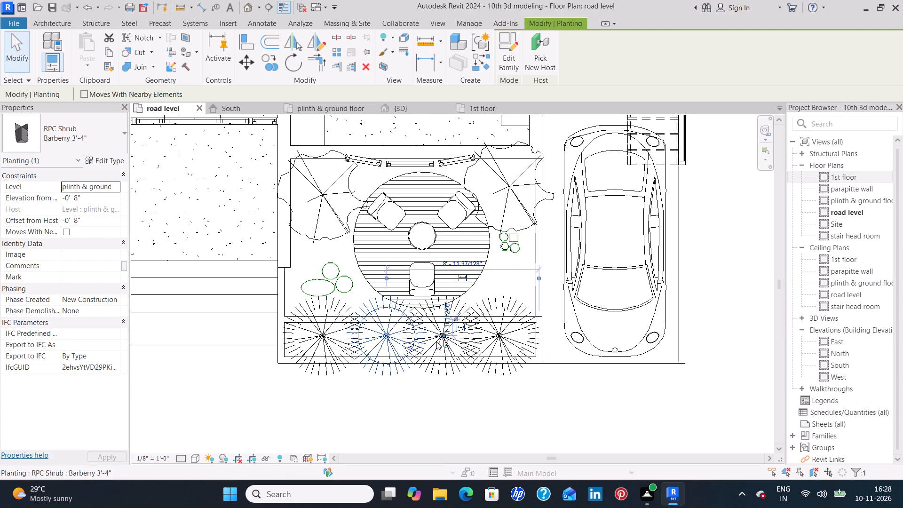
click(496, 345)
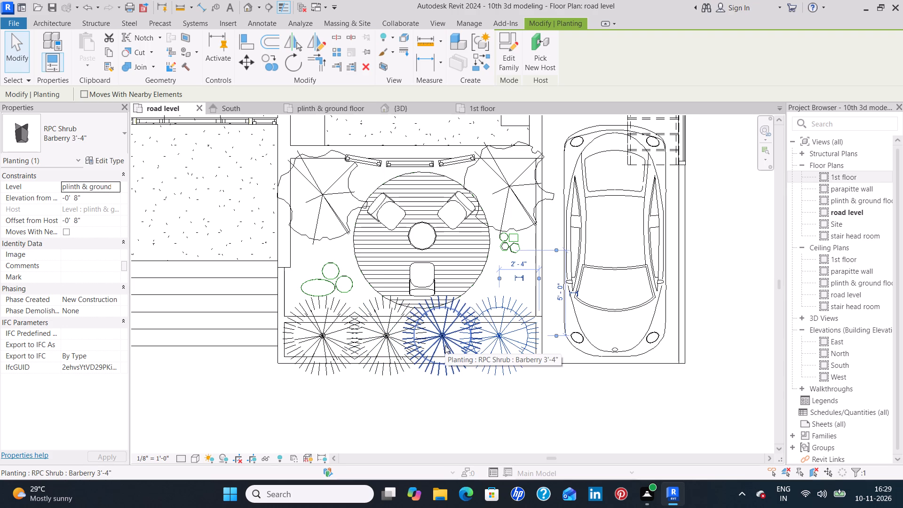
click(444, 346)
click(375, 354)
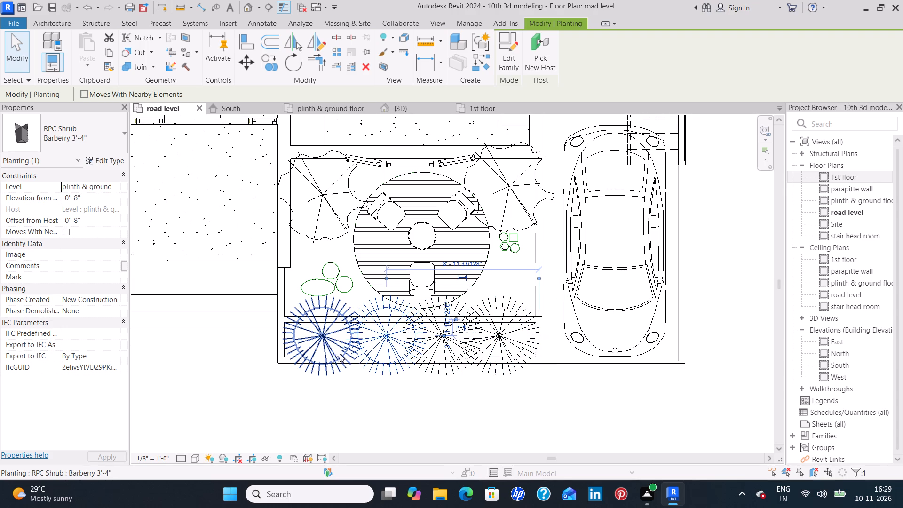
click(332, 352)
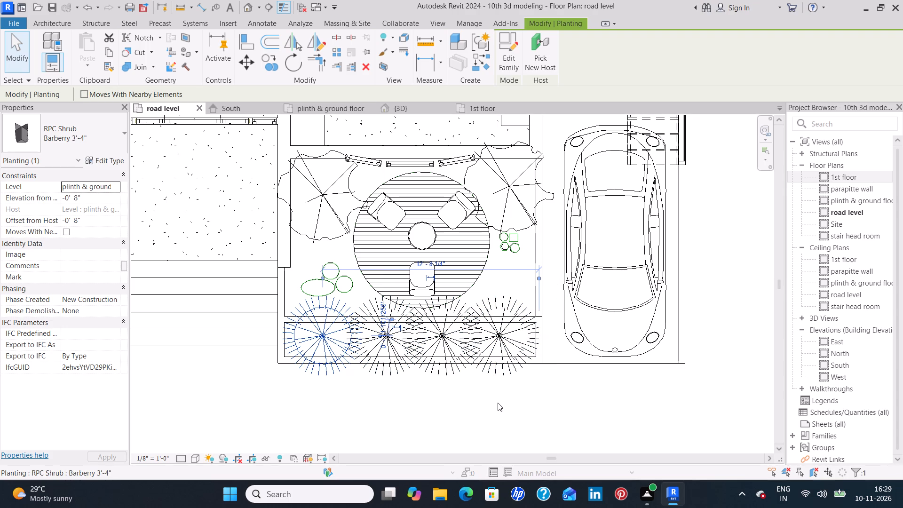
click(499, 405)
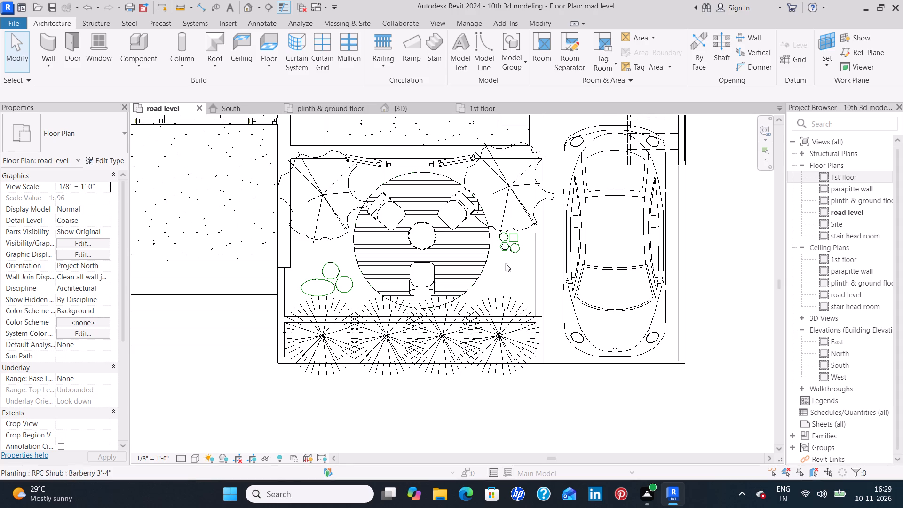
Examine the road level plan around the circular seating area, shrub row and parked car.
middle_drag(507, 269, 512, 308)
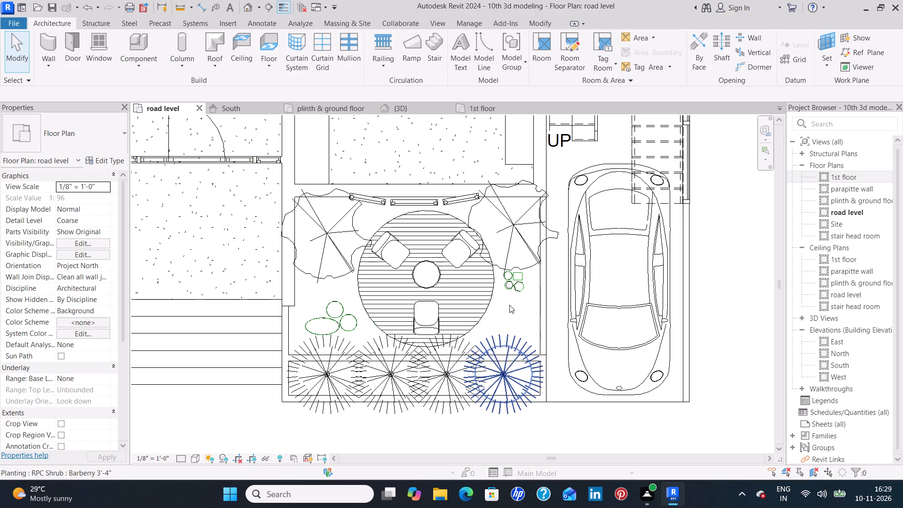
middle_drag(507, 329, 499, 347)
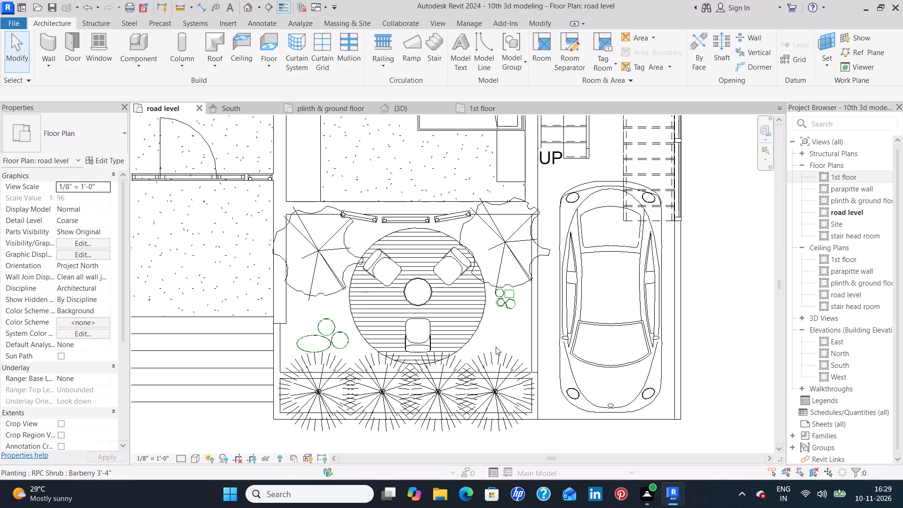
scroll(496, 348, down, 1)
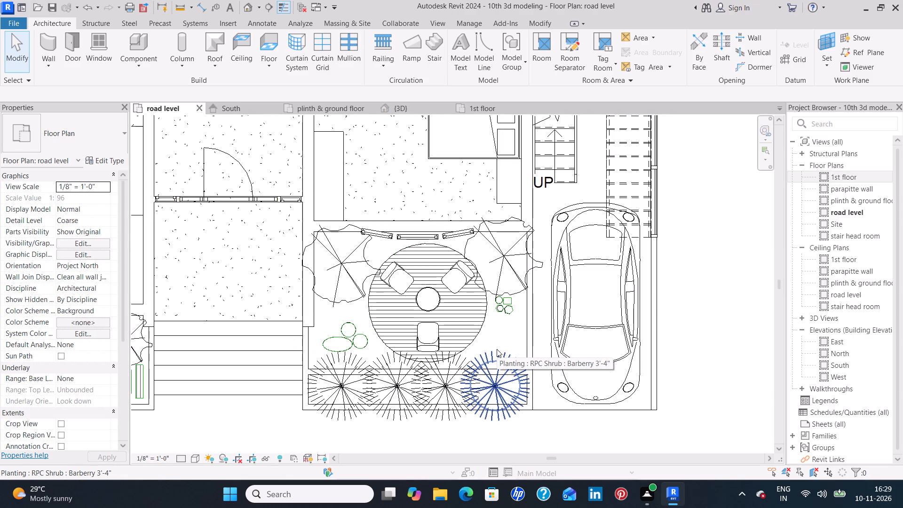
scroll(497, 349, down, 1)
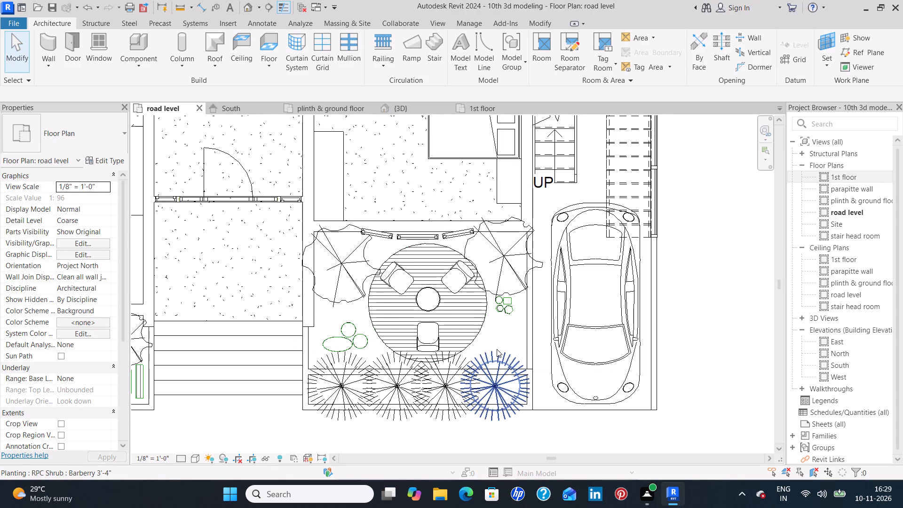
middle_drag(461, 238, 459, 268)
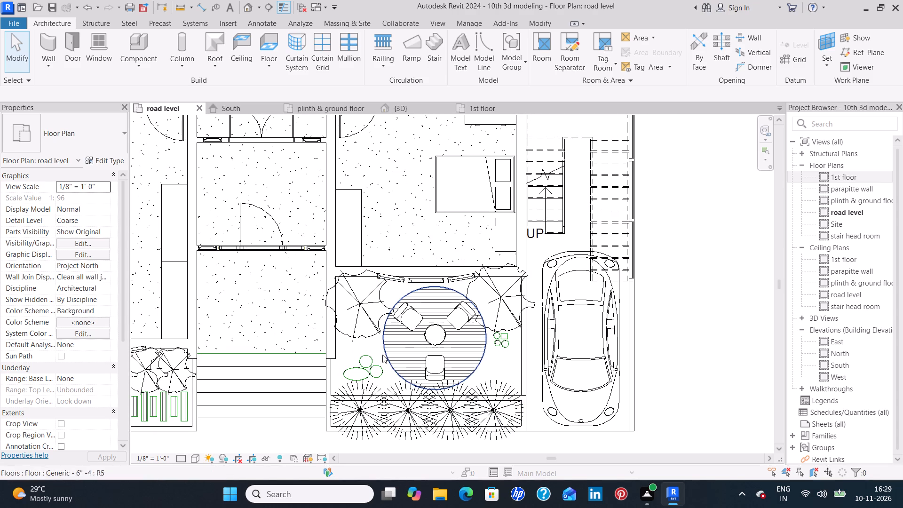
middle_drag(416, 409, 421, 379)
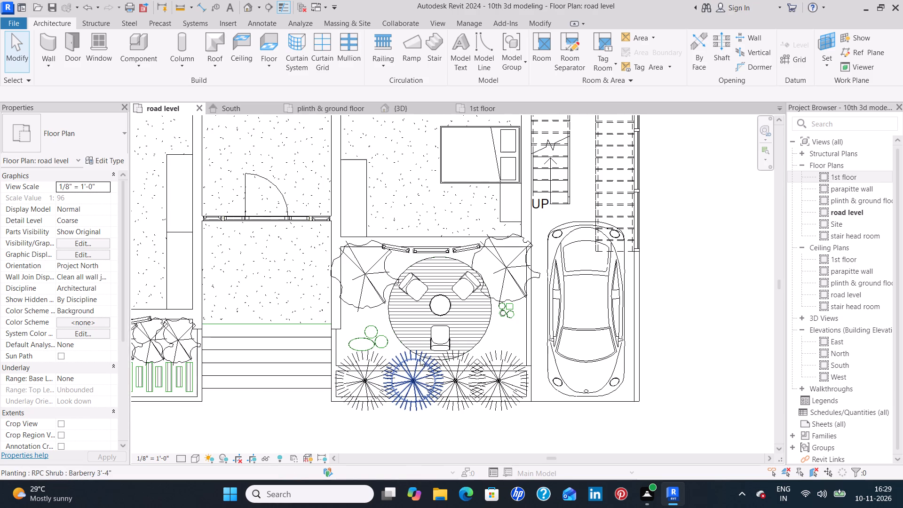
middle_drag(655, 329, 619, 345)
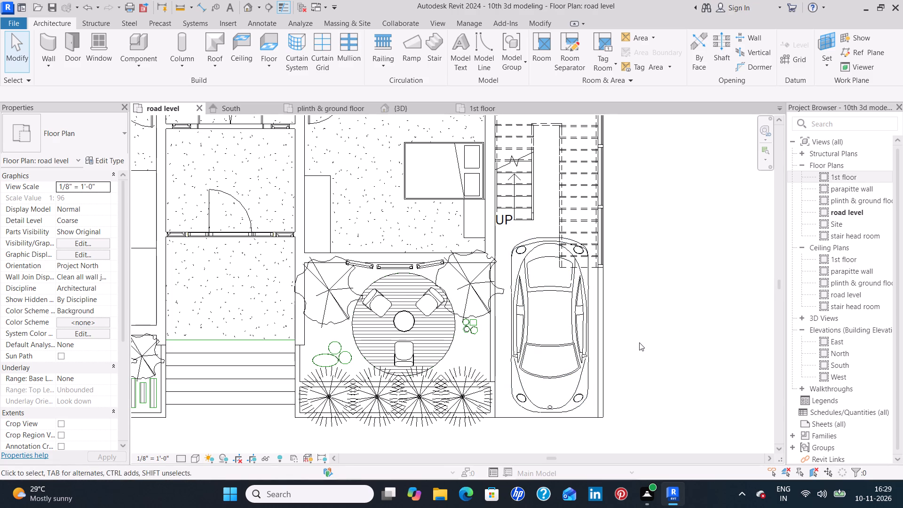
middle_drag(639, 342, 618, 347)
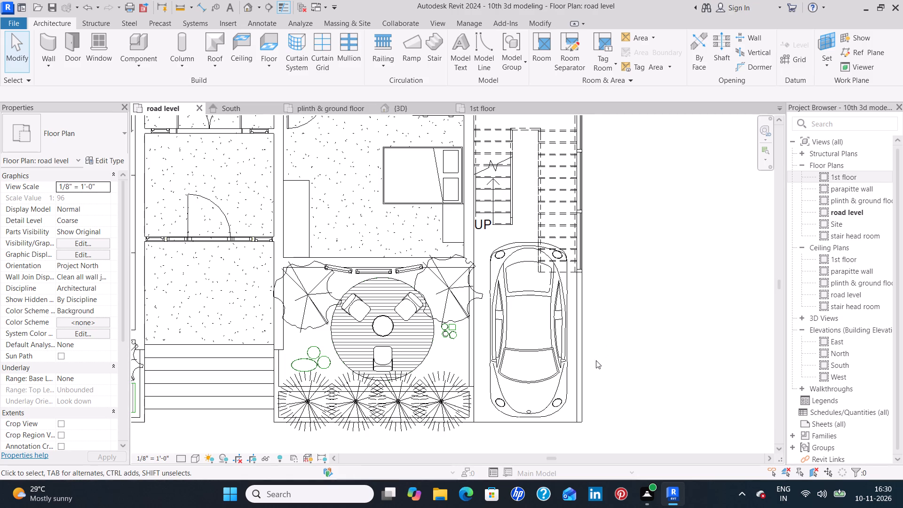
scroll(531, 390, up, 2)
middle_drag(531, 377, 527, 378)
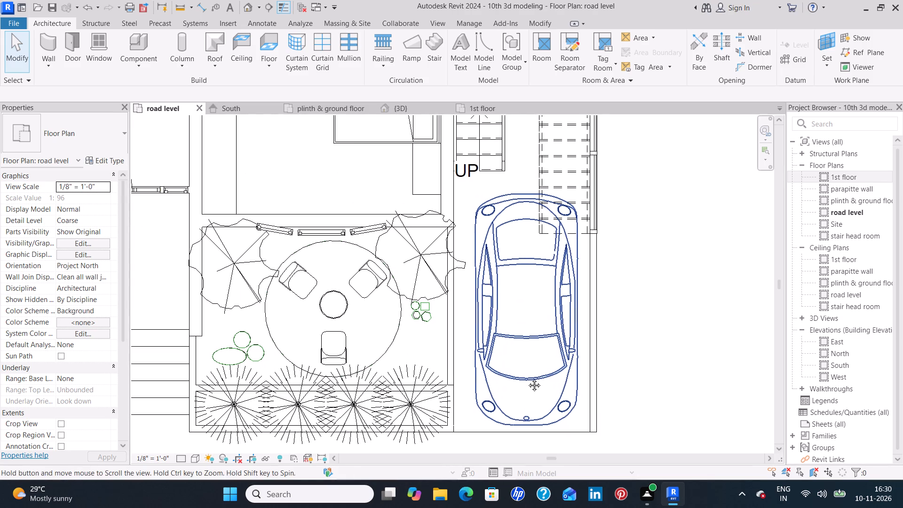
middle_drag(527, 378, 521, 381)
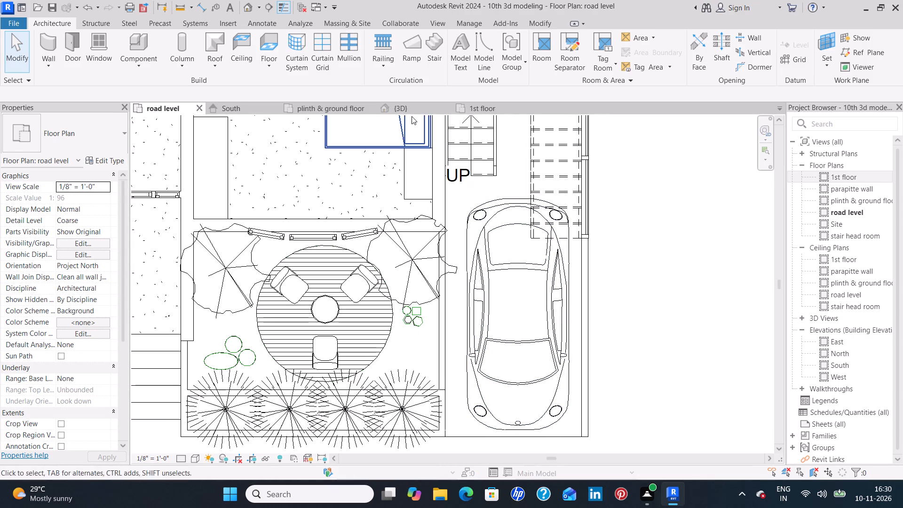
Examine the house in the 3D view from the front and car side, covering the parked car, seating garden and entrance steps.
click(418, 112)
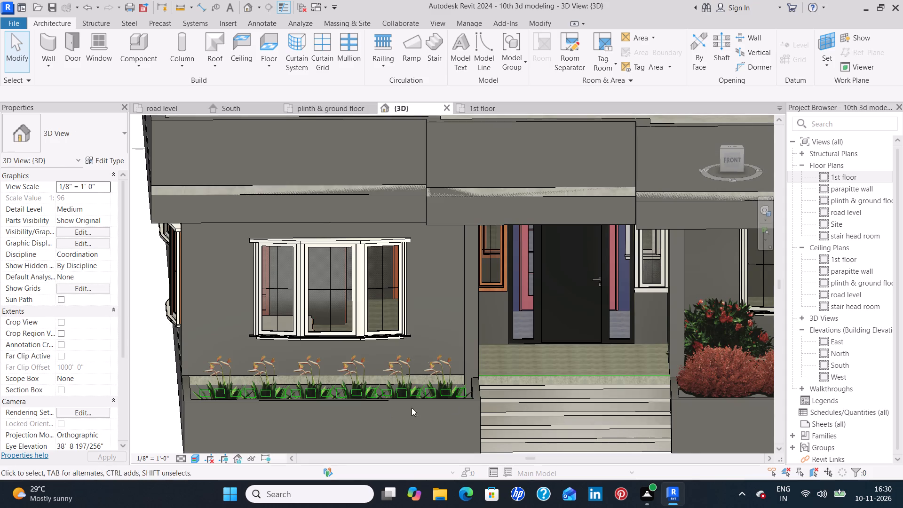
click(709, 119)
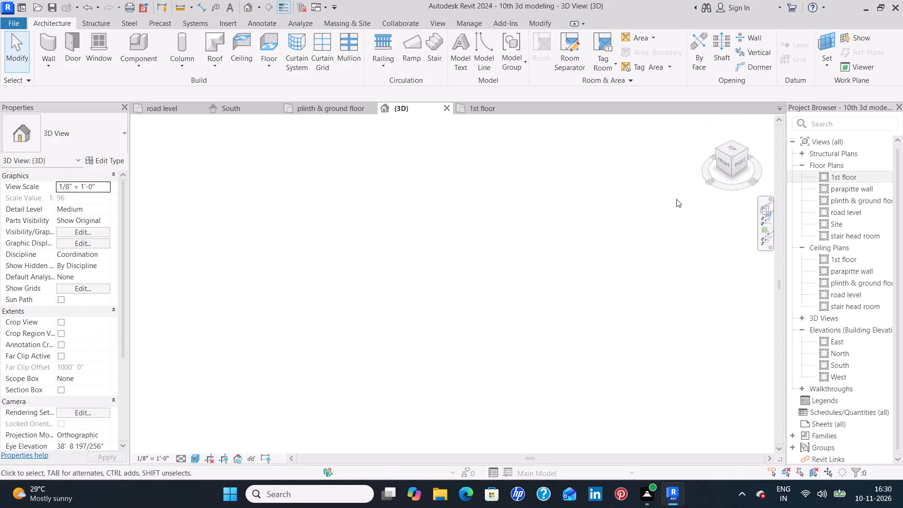
scroll(455, 281, up, 3)
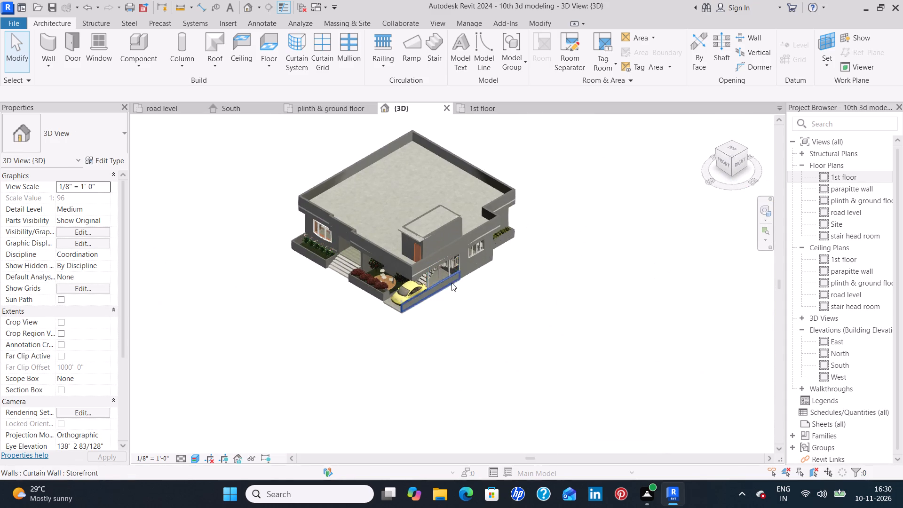
scroll(446, 286, up, 6)
middle_drag(309, 286, 316, 304)
middle_drag(371, 312, 369, 312)
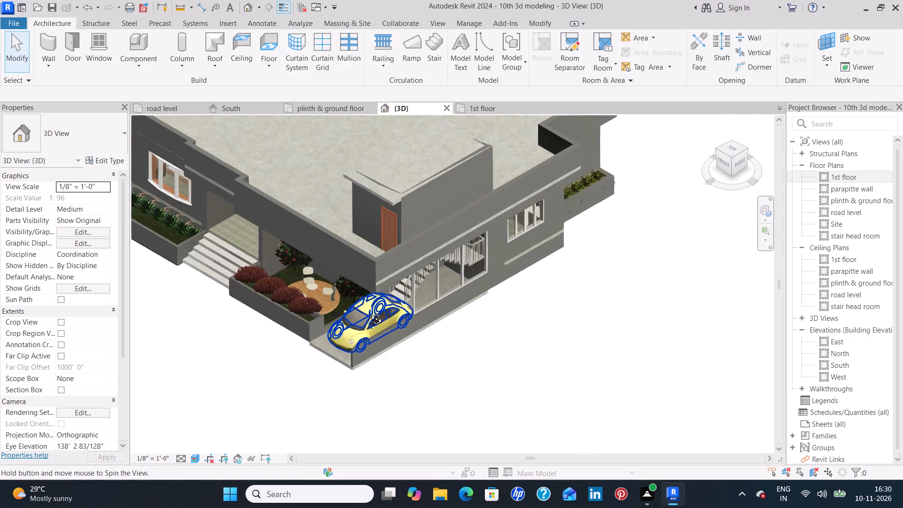
middle_drag(369, 312, 297, 279)
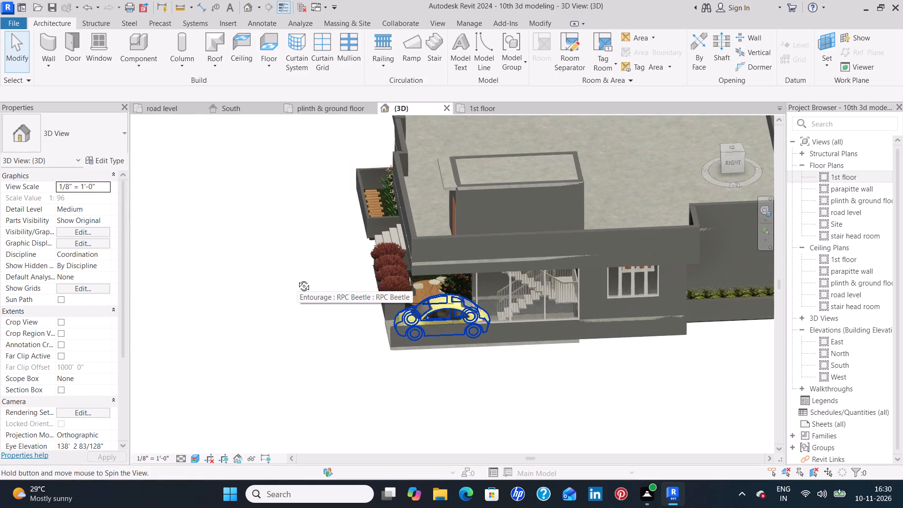
middle_drag(297, 279, 362, 340)
shift+middle_drag(366, 341, 367, 341)
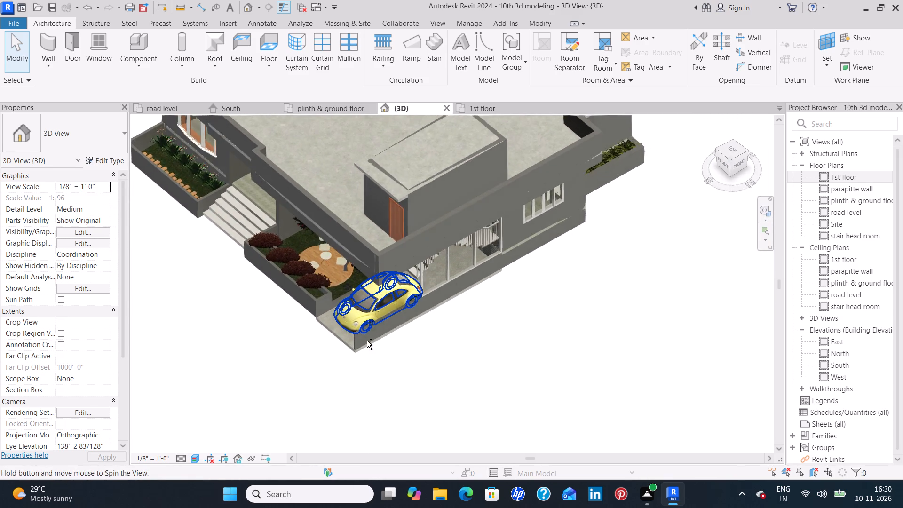
shift+middle_drag(367, 341, 380, 342)
shift+middle_click(401, 339)
shift+middle_drag(404, 338, 356, 332)
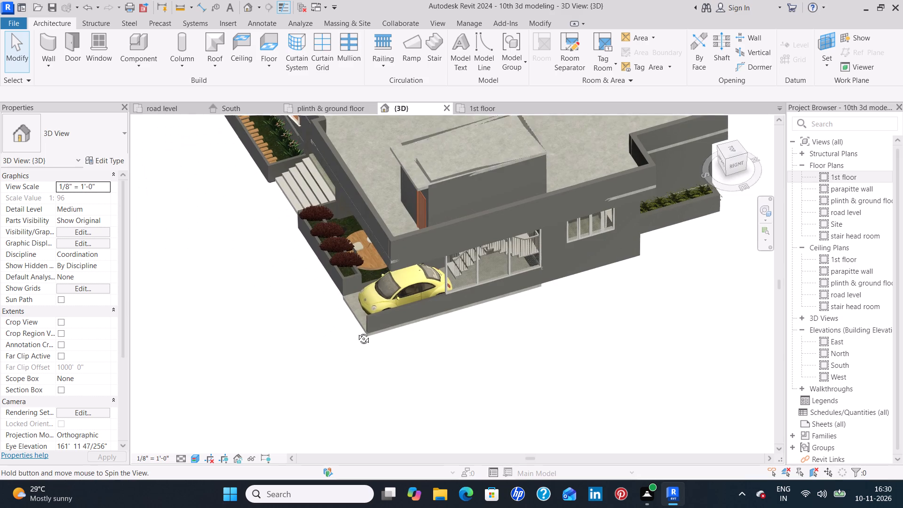
shift+middle_drag(356, 332, 451, 366)
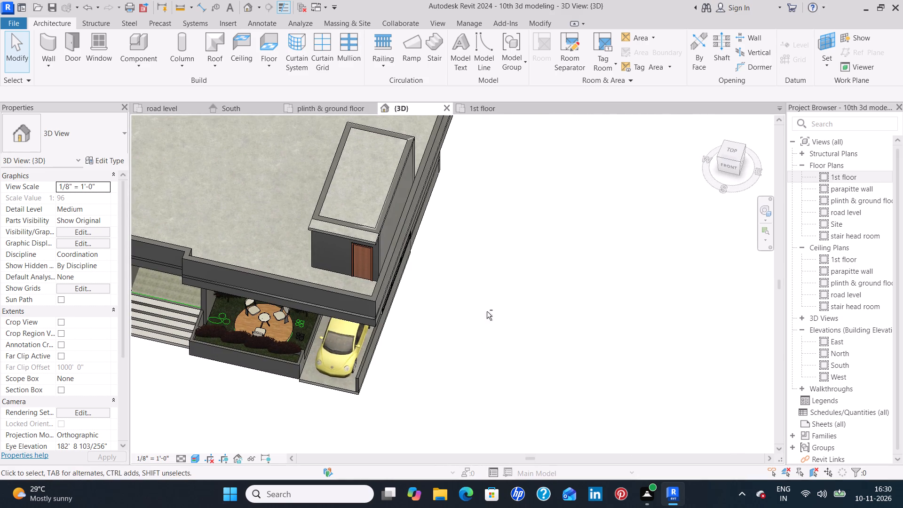
shift+middle_drag(458, 342, 471, 288)
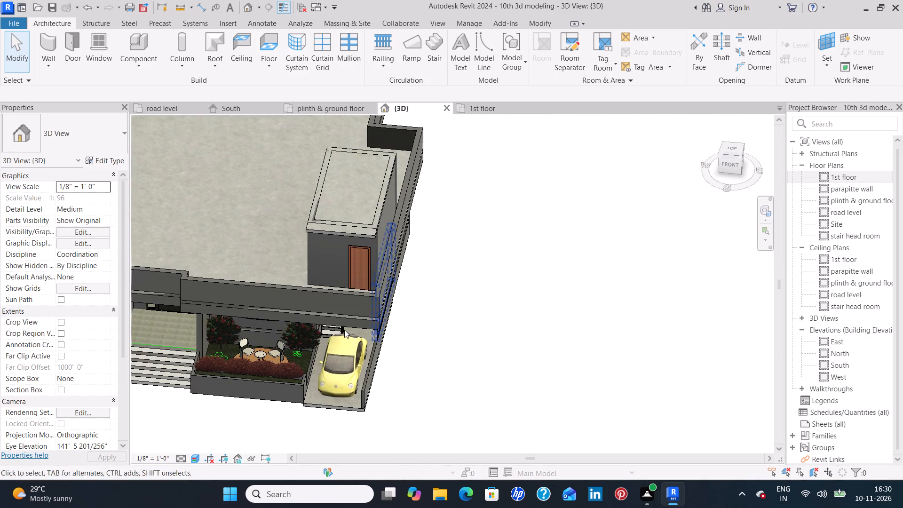
middle_drag(153, 327, 324, 323)
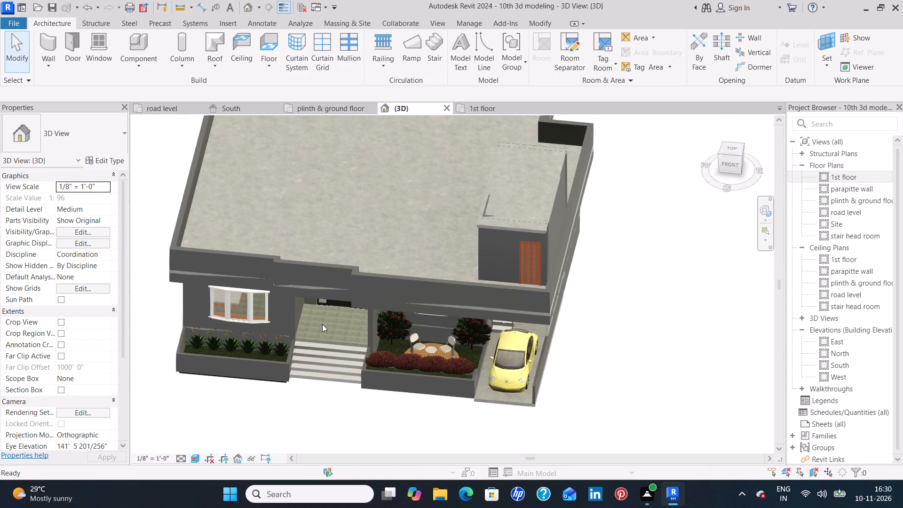
shift+middle_drag(350, 324, 361, 302)
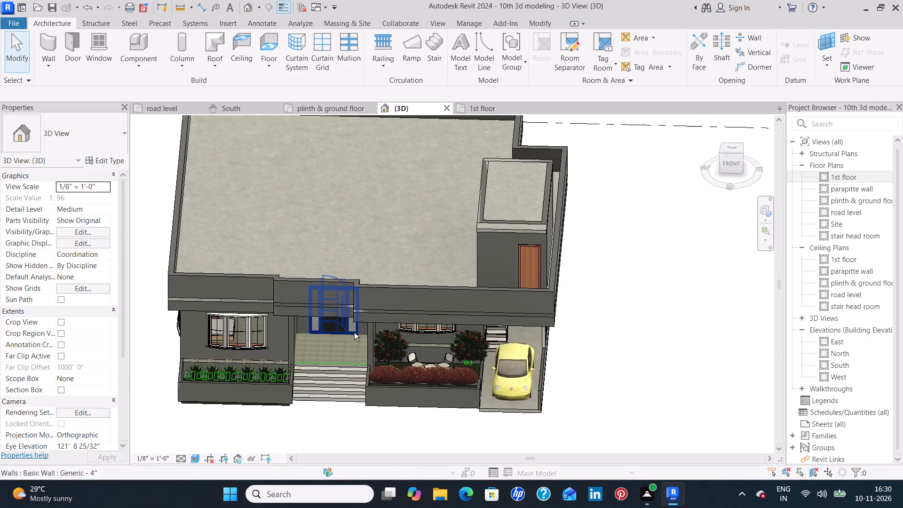
Set the unconnected height of both 4.5" walls flanking the entrance steps to 2'.
scroll(290, 382, up, 8)
shift+middle_drag(371, 305, 371, 334)
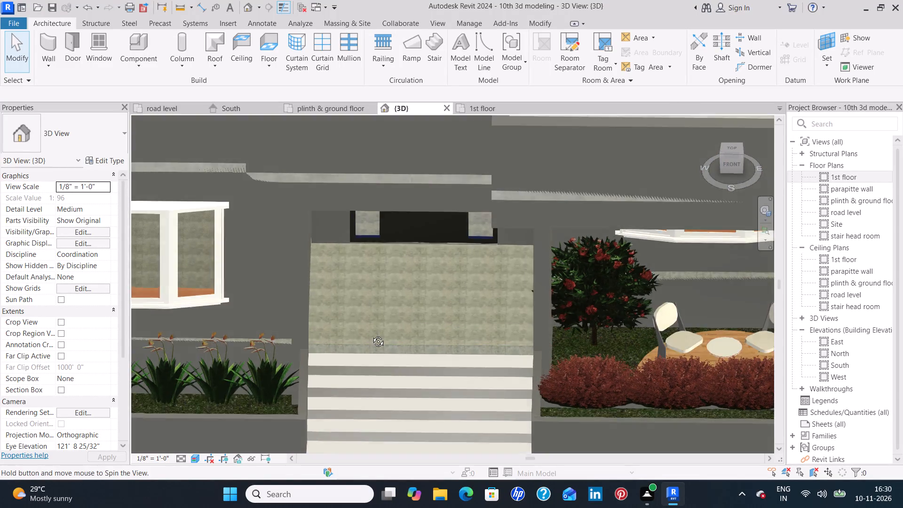
shift+middle_drag(371, 334, 369, 341)
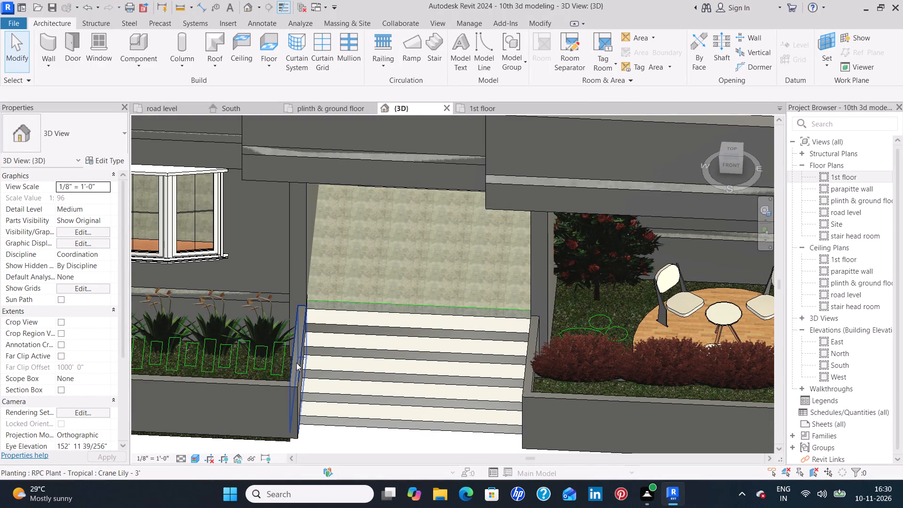
click(296, 363)
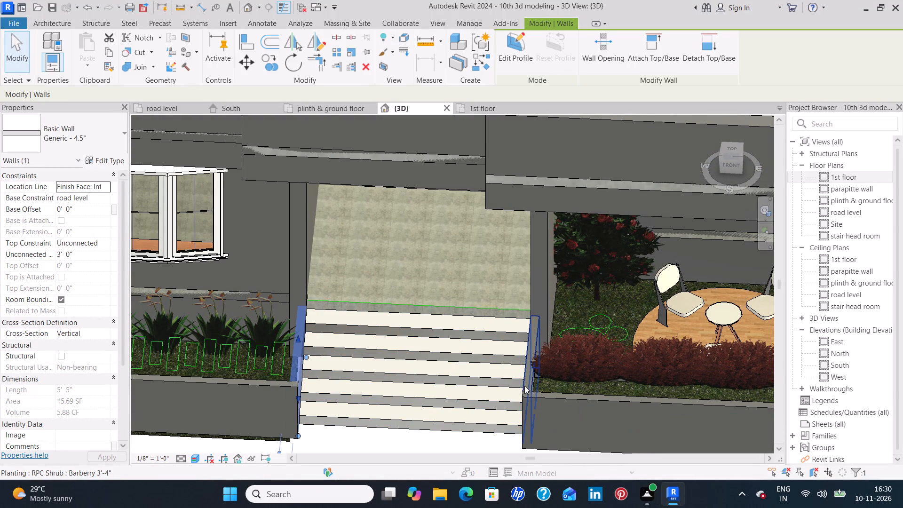
click(524, 384)
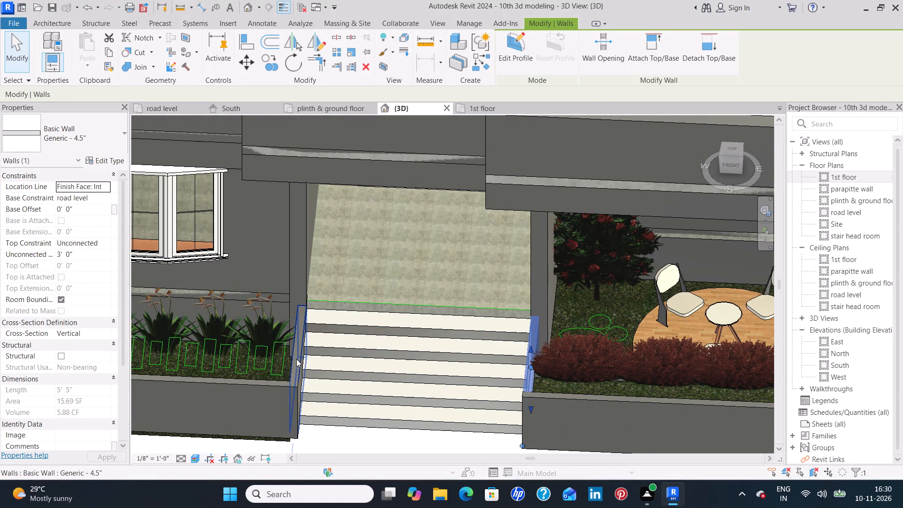
ctrl+click(301, 363)
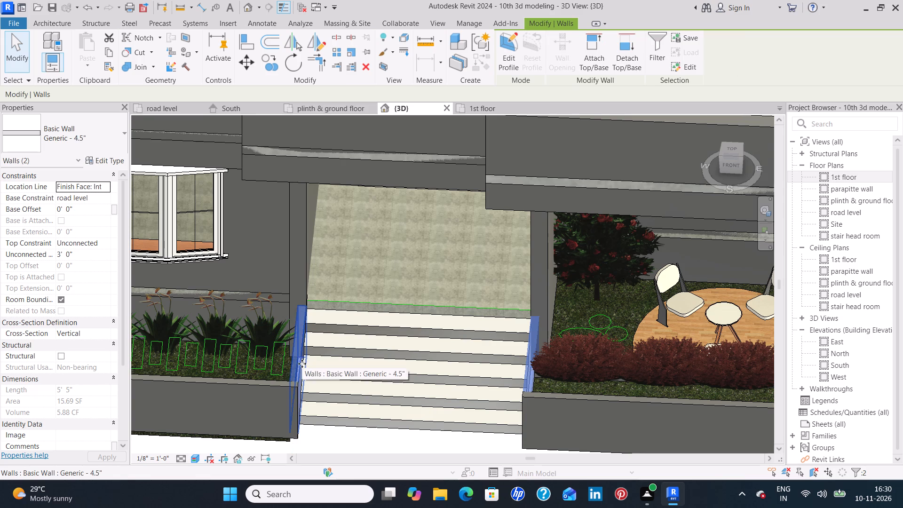
click(85, 255)
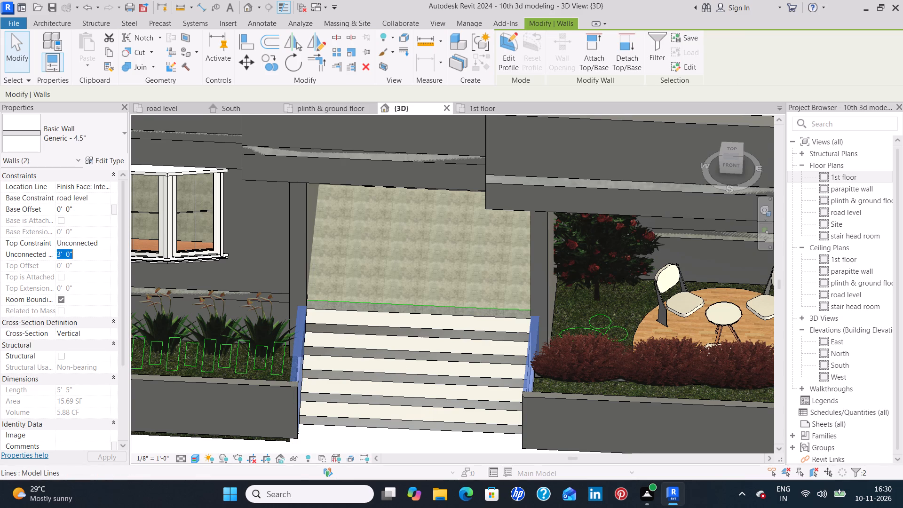
key(BackSpace)
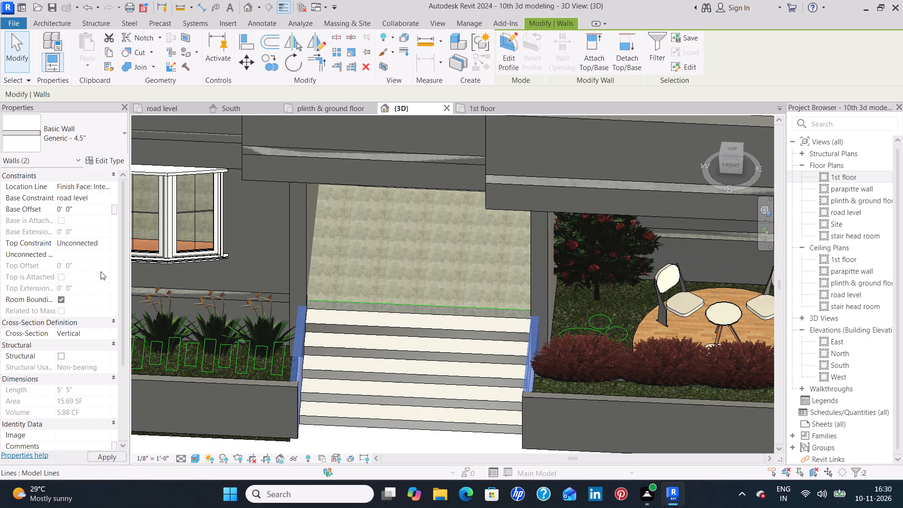
text(2')
key(Return)
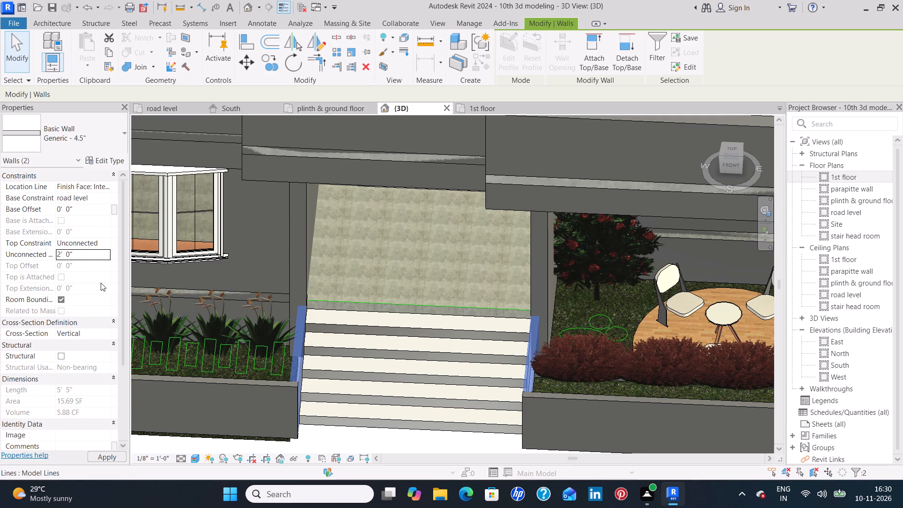
click(381, 264)
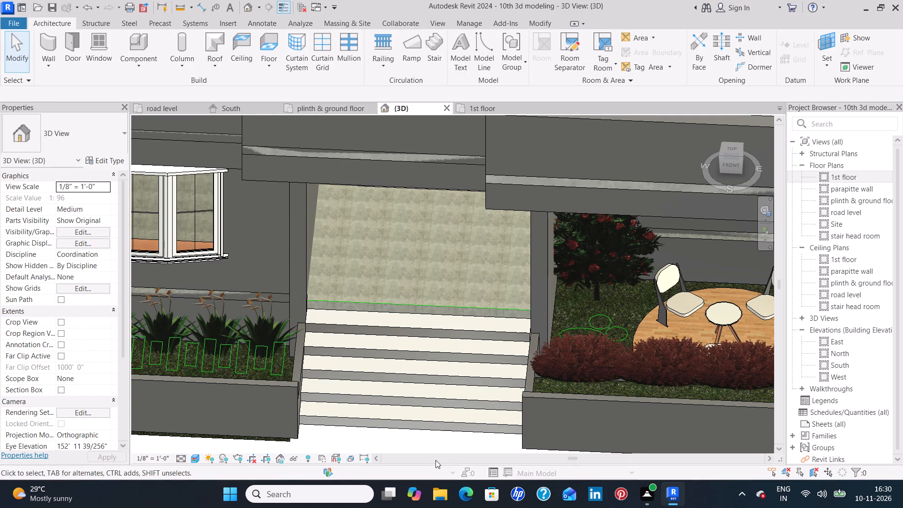
Inspect the entrance steps, their flanking walls, the porch floor edge and the adjoining planters from several angles.
shift+middle_drag(436, 460, 402, 447)
shift+middle_drag(436, 413, 388, 385)
middle_drag(410, 336, 374, 452)
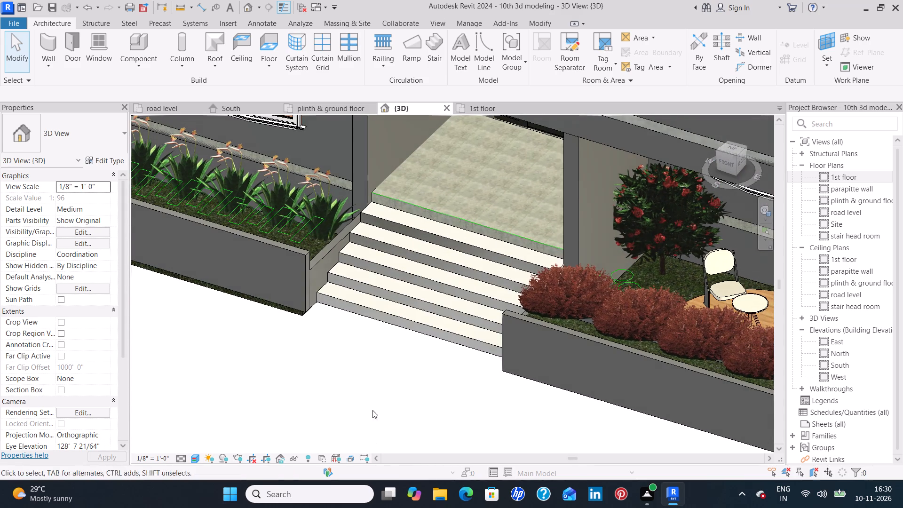
scroll(340, 255, up, 3)
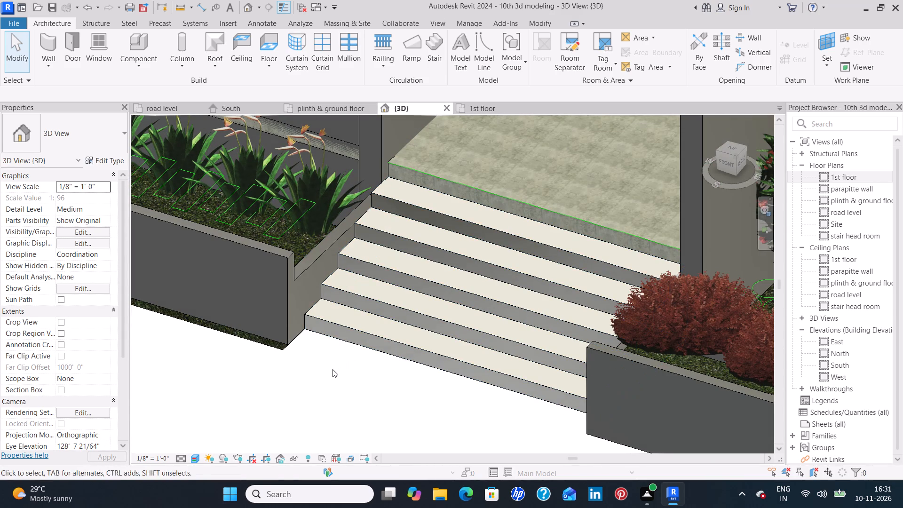
click(333, 369)
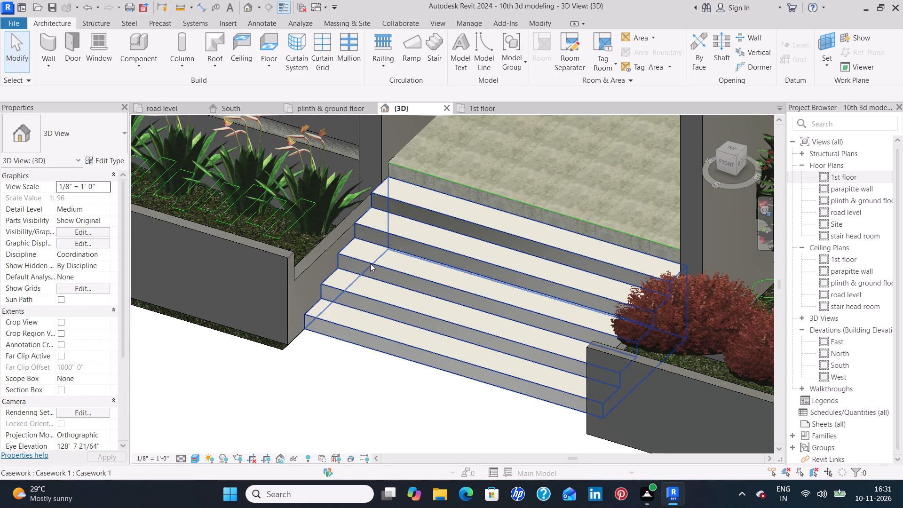
shift+middle_drag(376, 239, 375, 231)
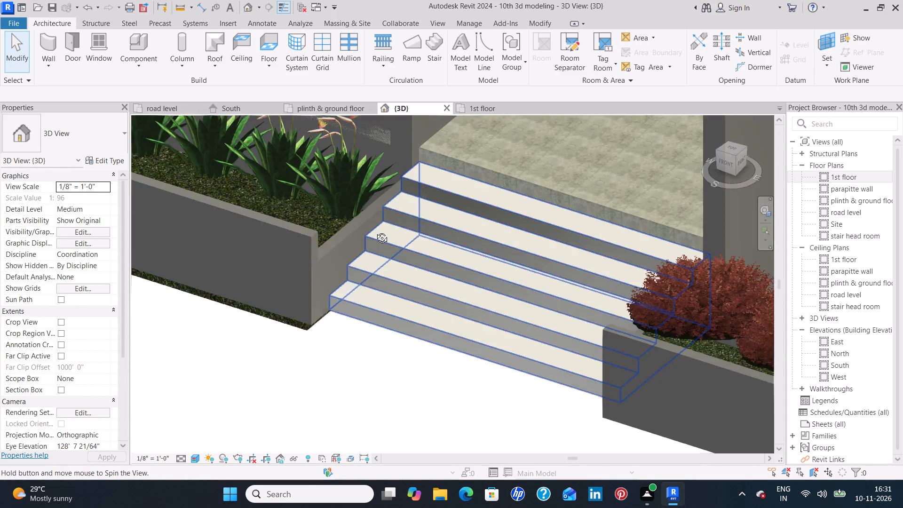
shift+middle_drag(375, 231, 385, 229)
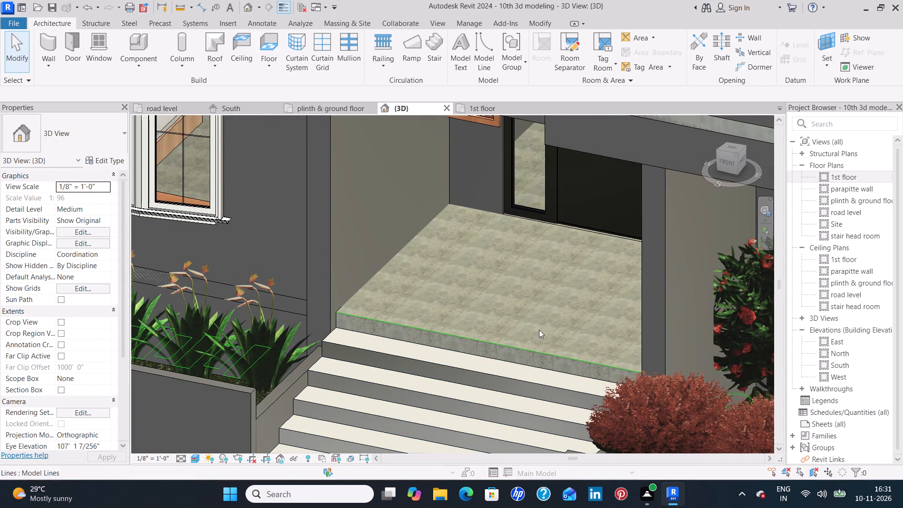
scroll(534, 331, down, 1)
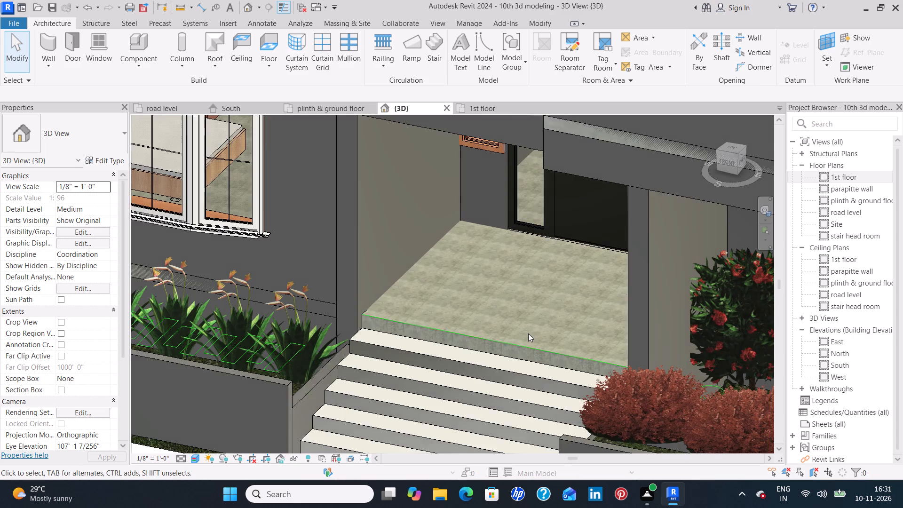
scroll(528, 333, up, 2)
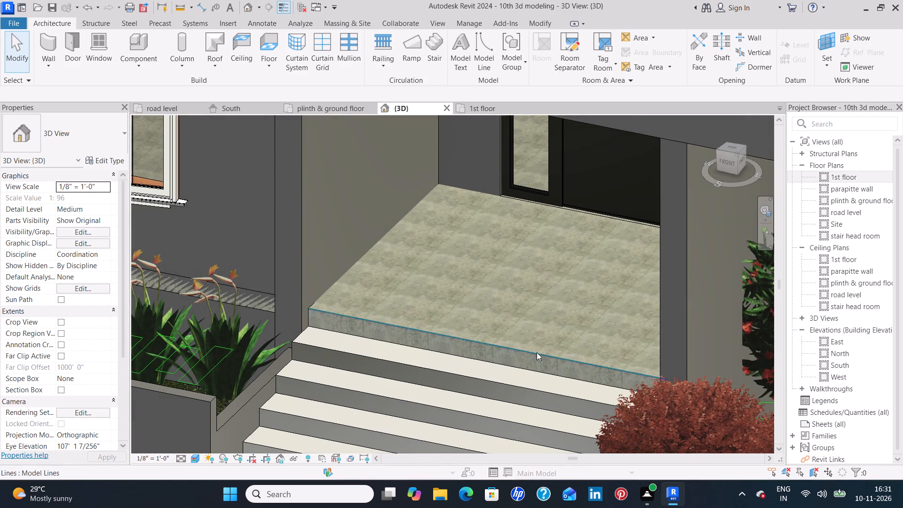
scroll(550, 336, down, 1)
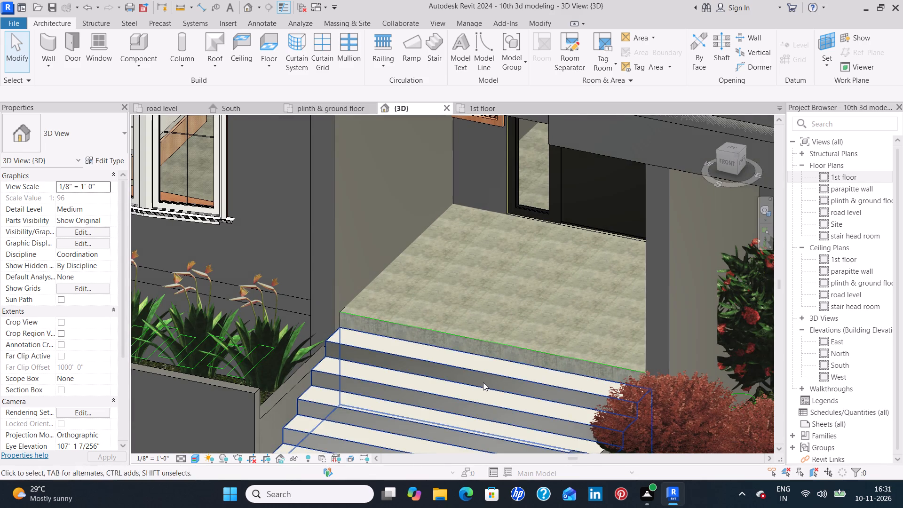
middle_drag(484, 379, 498, 310)
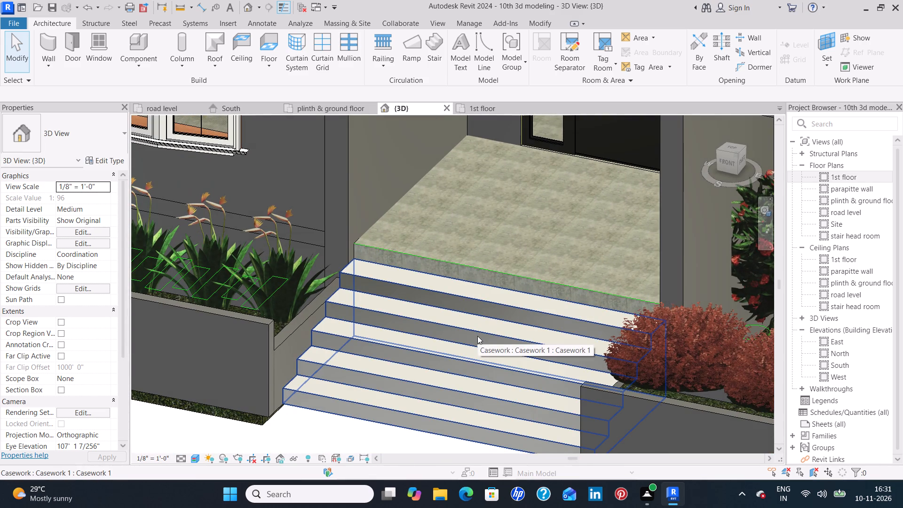
shift+middle_drag(477, 336, 511, 378)
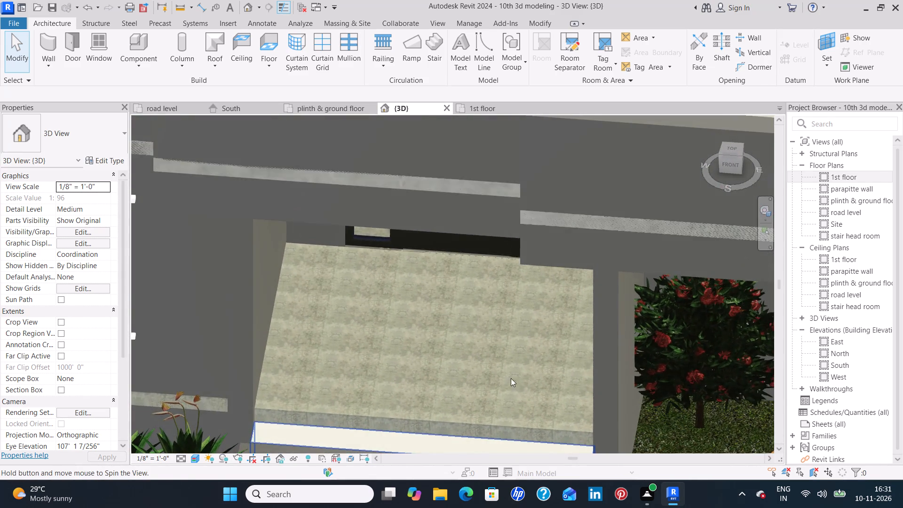
middle_drag(521, 386, 516, 270)
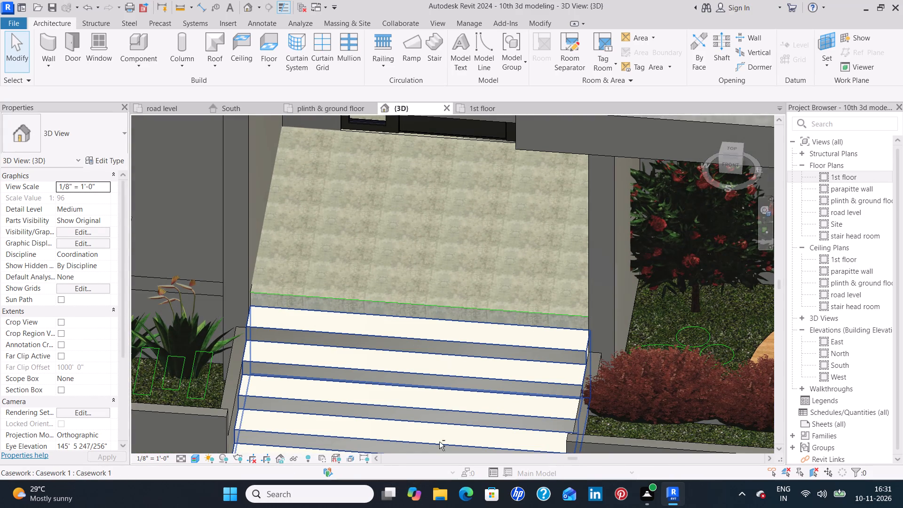
shift+middle_drag(467, 418, 523, 427)
Examine the low 4.5" wall beneath the shrub row beside the entrance steps, in 3D and in the road level plan.
middle_drag(541, 429, 513, 201)
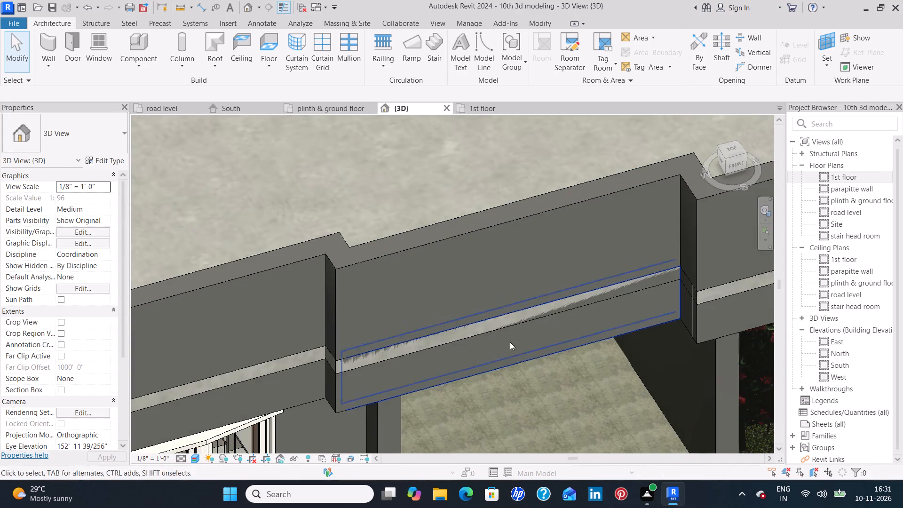
middle_drag(575, 387, 526, 172)
middle_drag(604, 293, 446, 145)
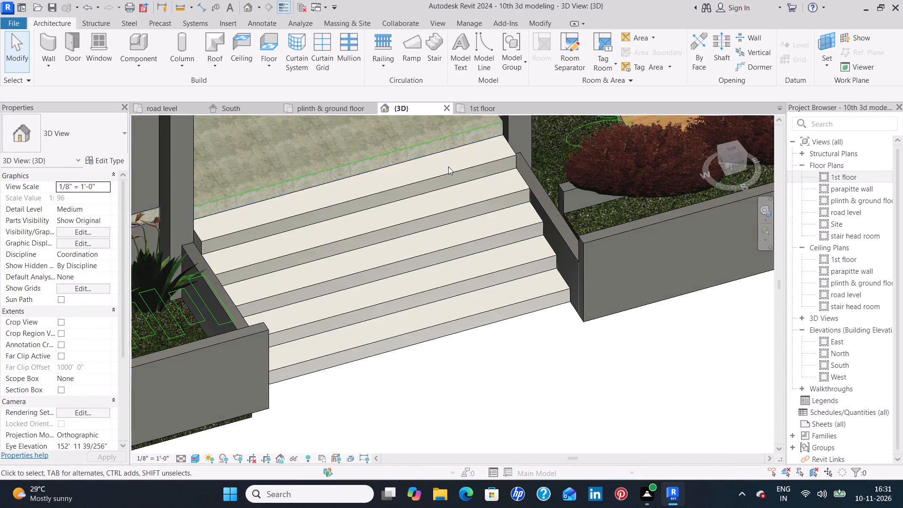
middle_drag(520, 201, 446, 214)
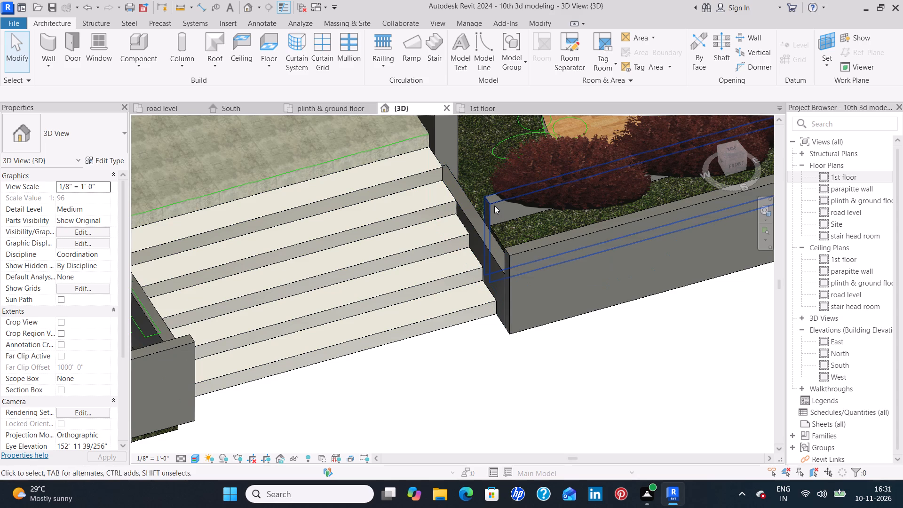
click(494, 206)
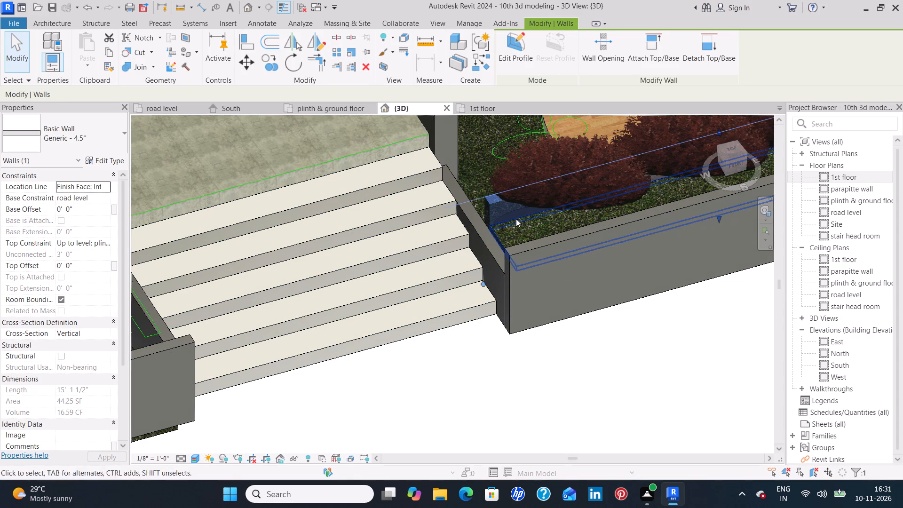
click(172, 110)
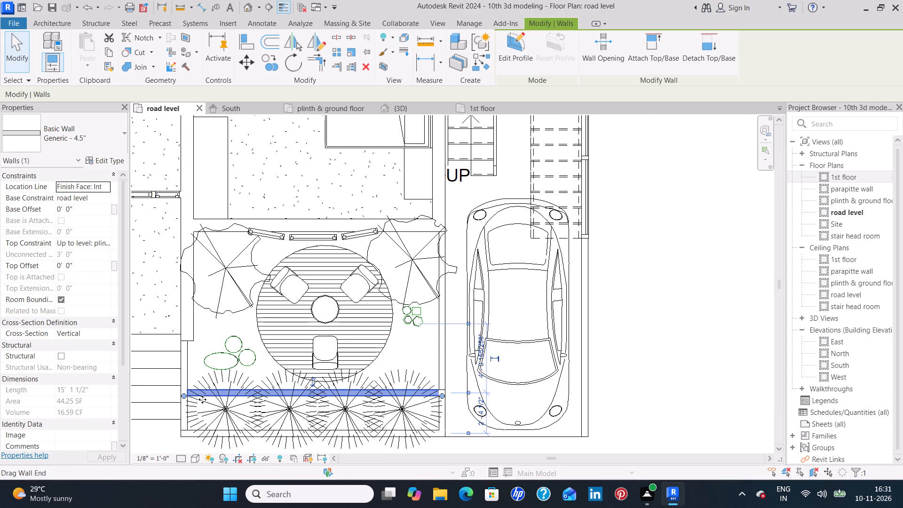
scroll(202, 400, up, 5)
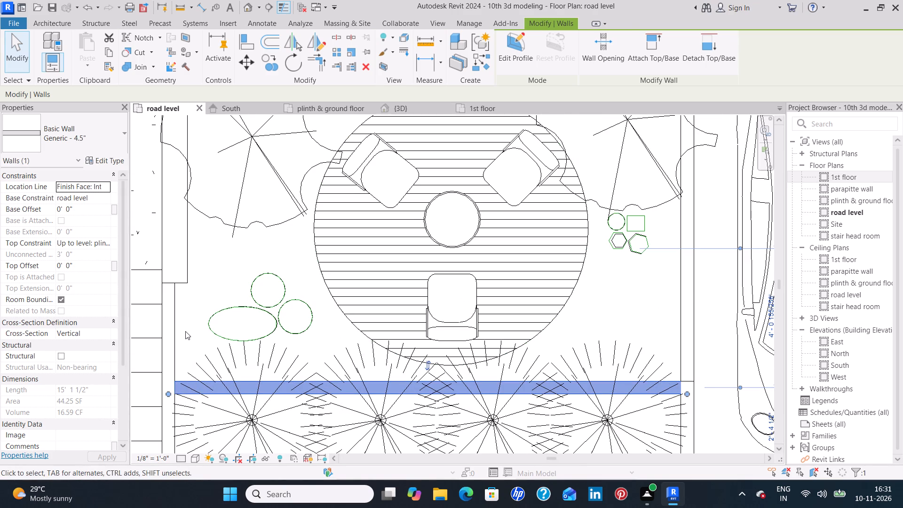
key(Escape)
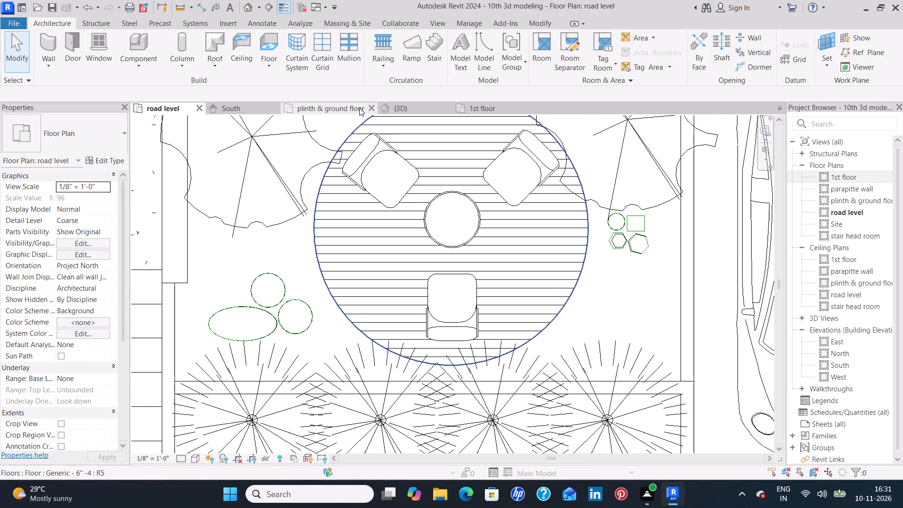
Inspect the corner where the steps' flanking wall meets the shrub planter's front wall, and the whole entrance front in 3D.
click(420, 106)
scroll(511, 247, up, 3)
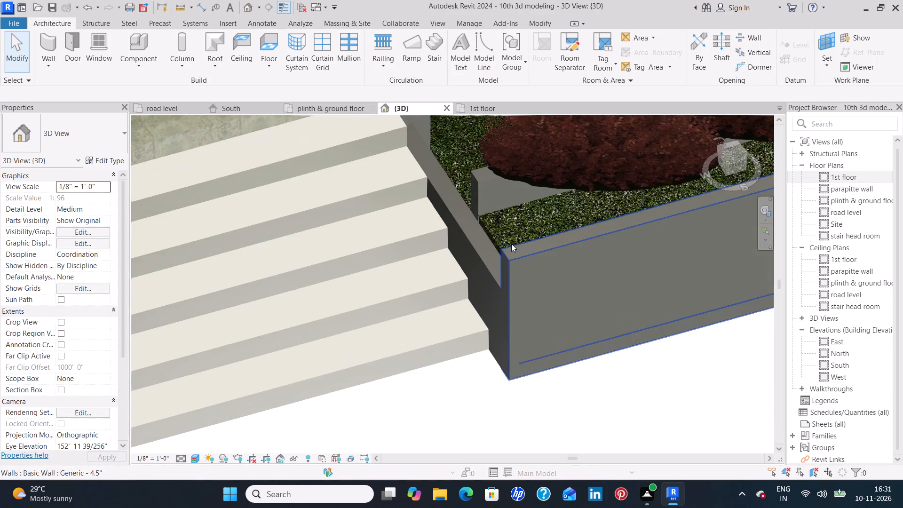
scroll(511, 244, up, 4)
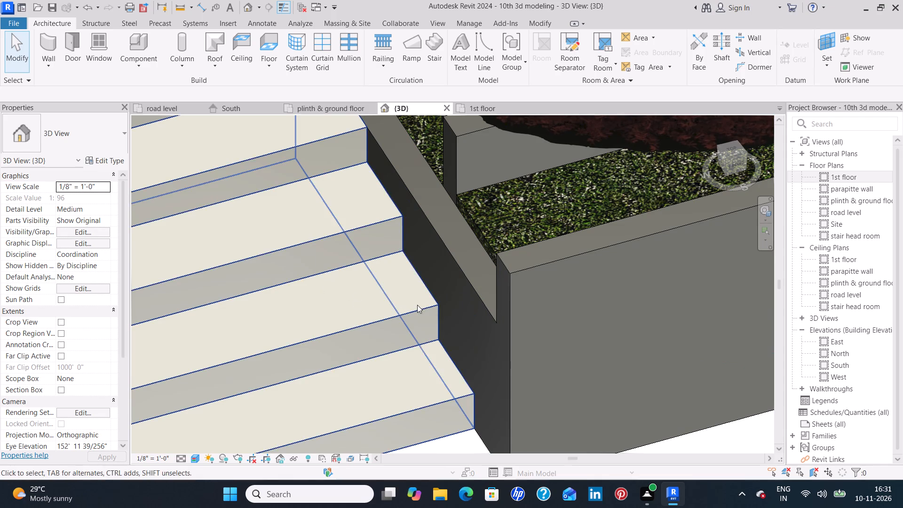
scroll(417, 305, down, 4)
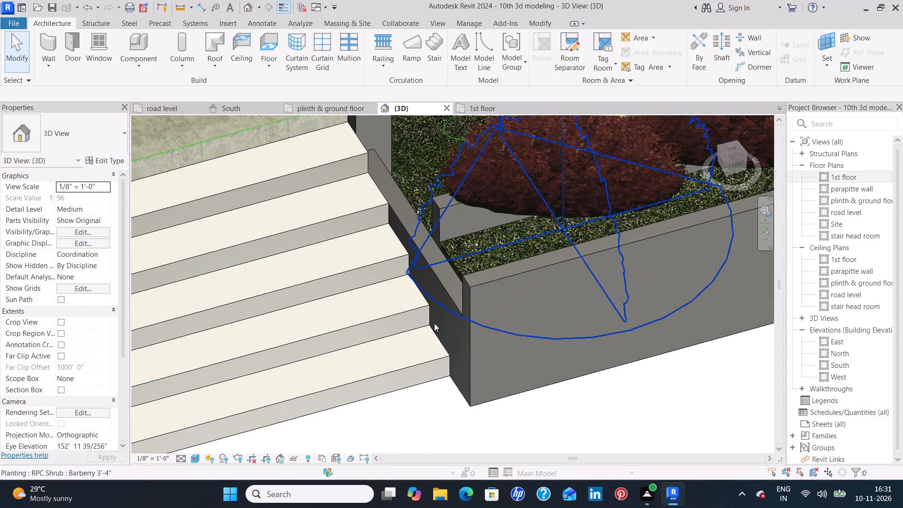
scroll(427, 323, down, 3)
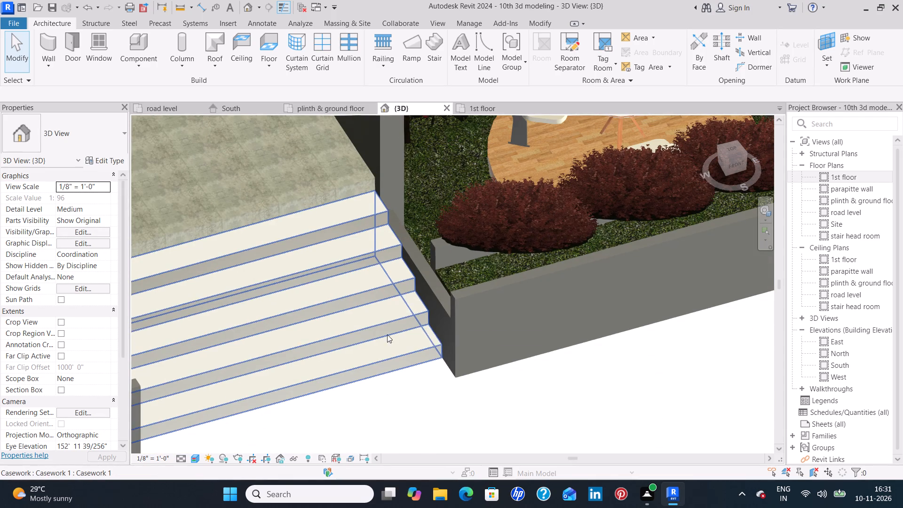
middle_drag(316, 370, 414, 340)
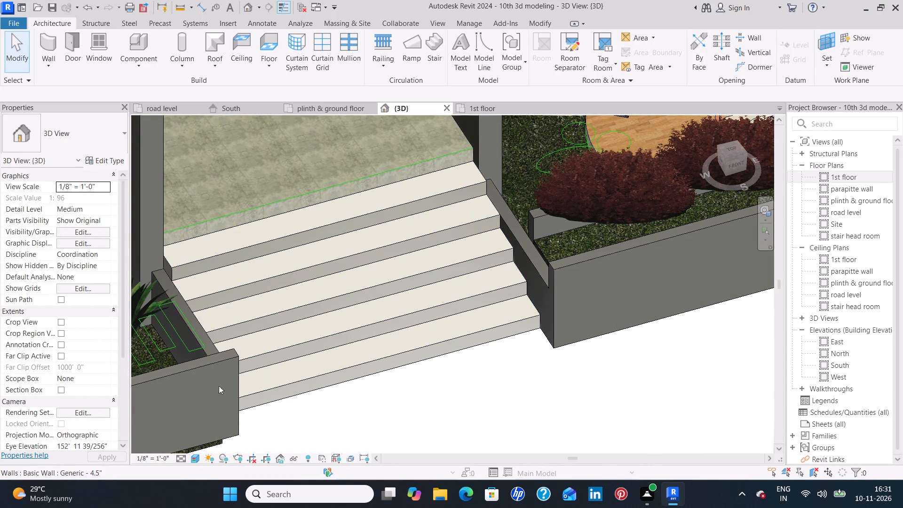
middle_drag(411, 411, 411, 413)
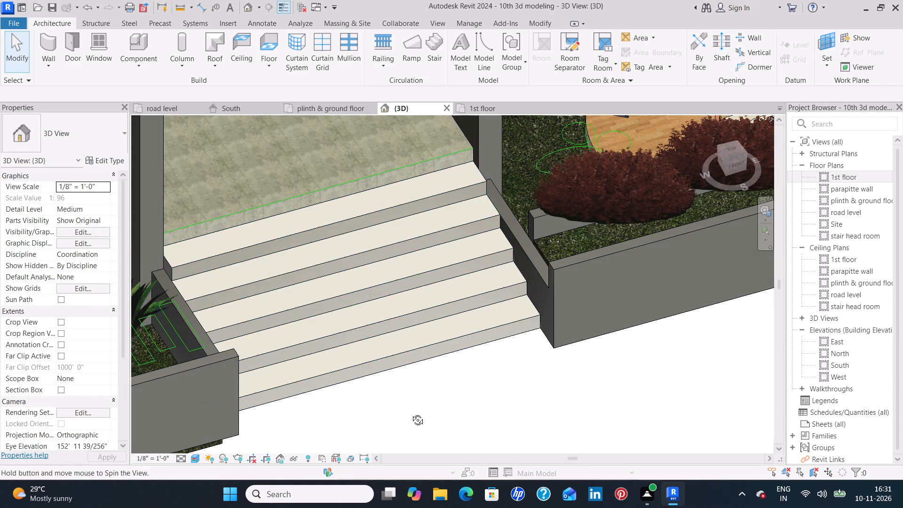
middle_drag(411, 413, 366, 383)
scroll(355, 328, down, 7)
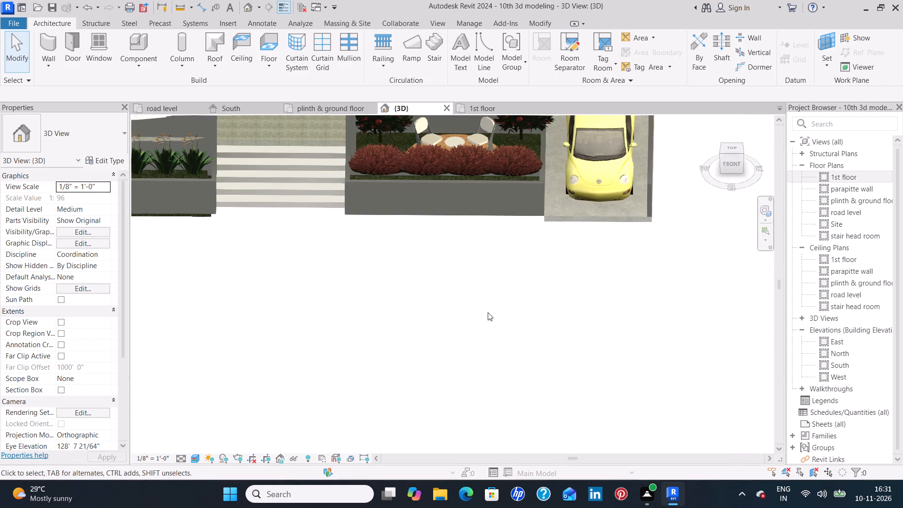
shift+middle_drag(488, 312, 411, 206)
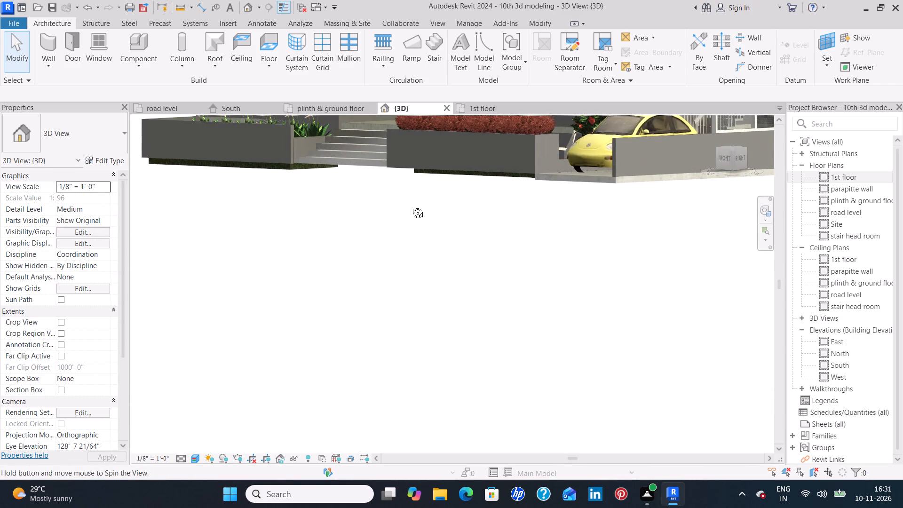
shift+middle_drag(411, 206, 558, 304)
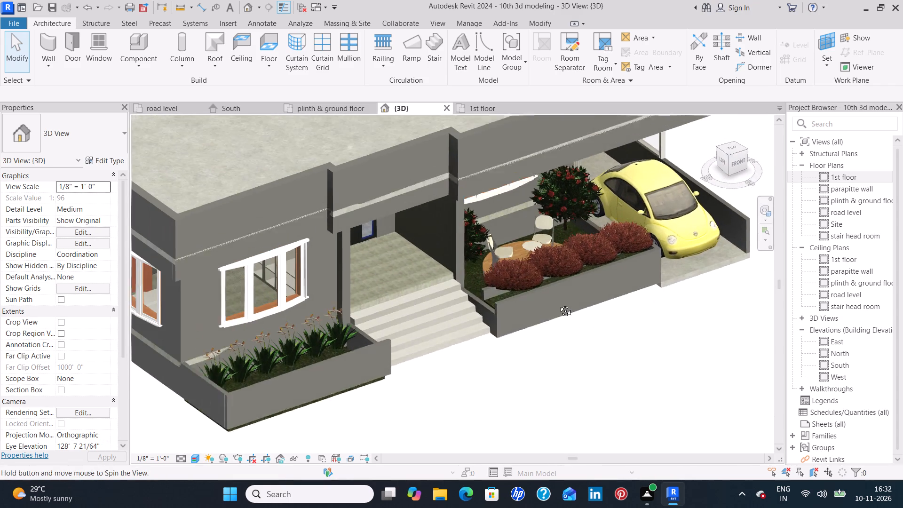
shift+middle_drag(558, 304, 524, 317)
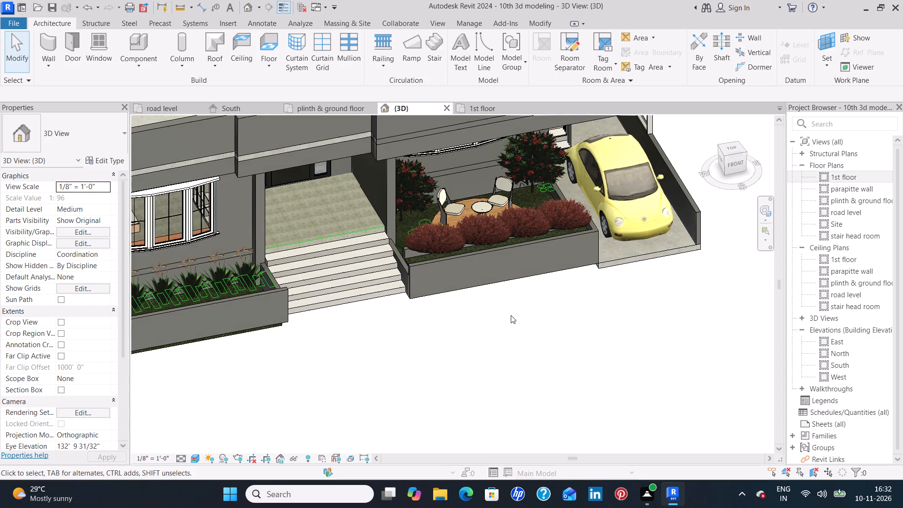
Set the unconnected height of the 4.5" wall between the entrance steps and the shrub garden to 3'.
scroll(408, 270, up, 11)
click(406, 270)
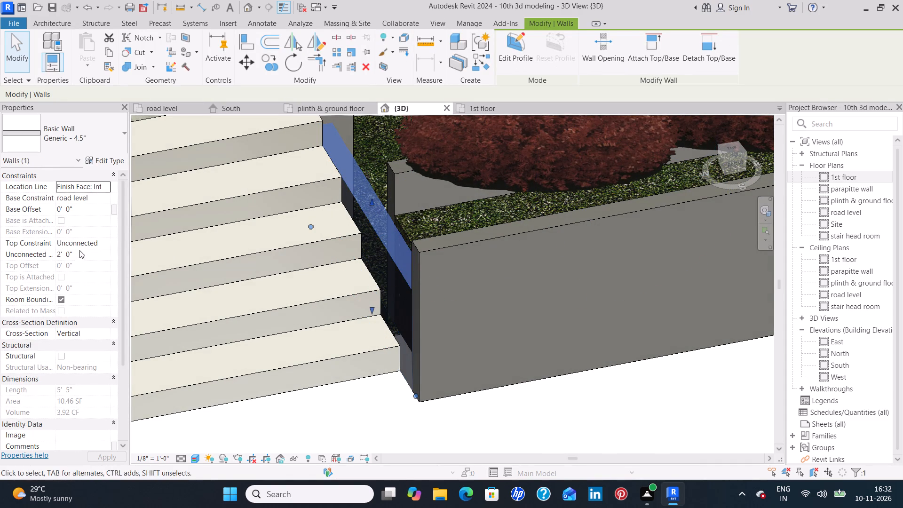
click(79, 250)
key(BackSpace)
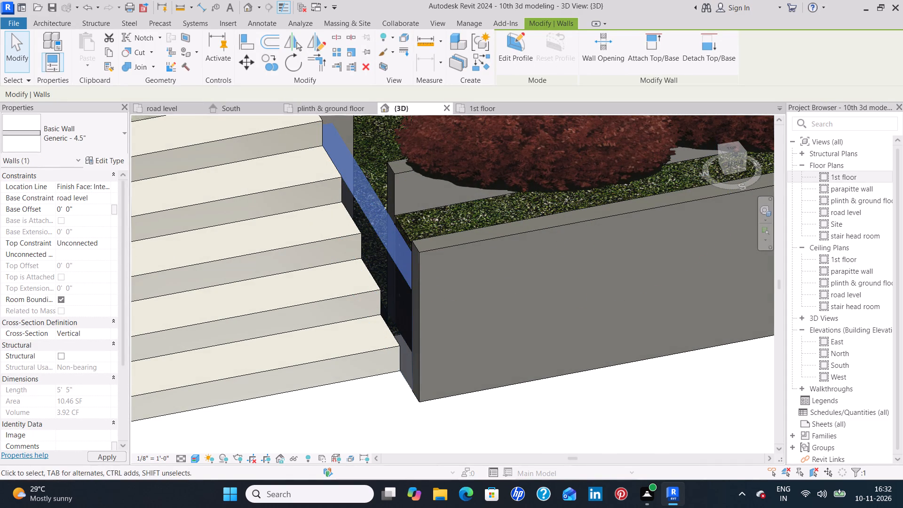
text(3')
key(Return)
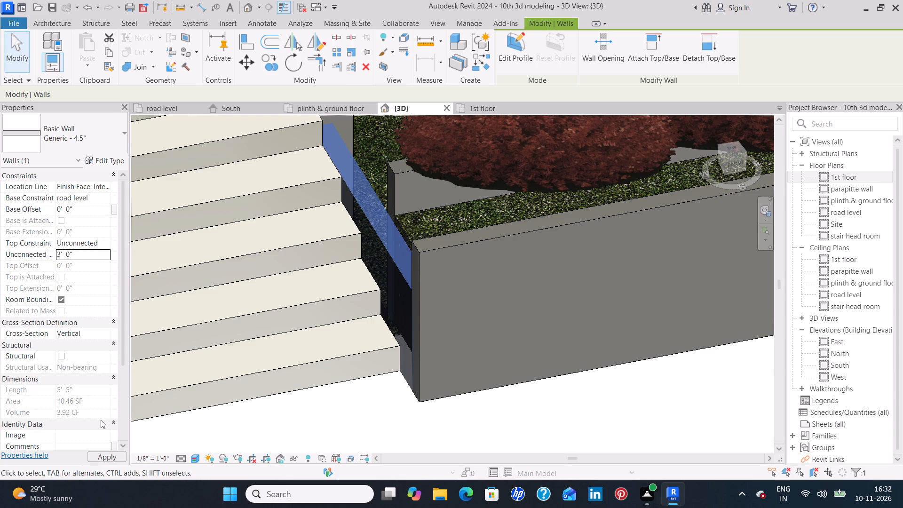
click(101, 457)
click(279, 440)
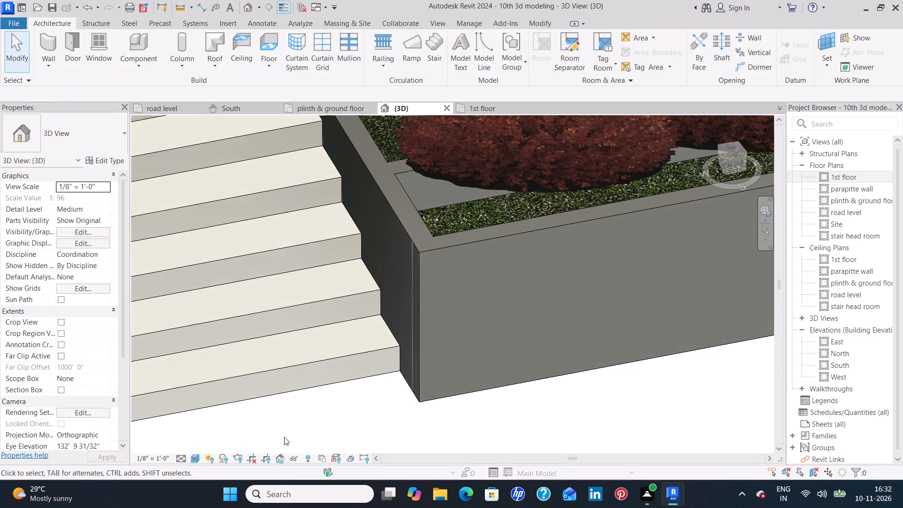
Split that flanking wall in the road level plan where the inner wall under the shrub row meets it.
scroll(292, 425, down, 3)
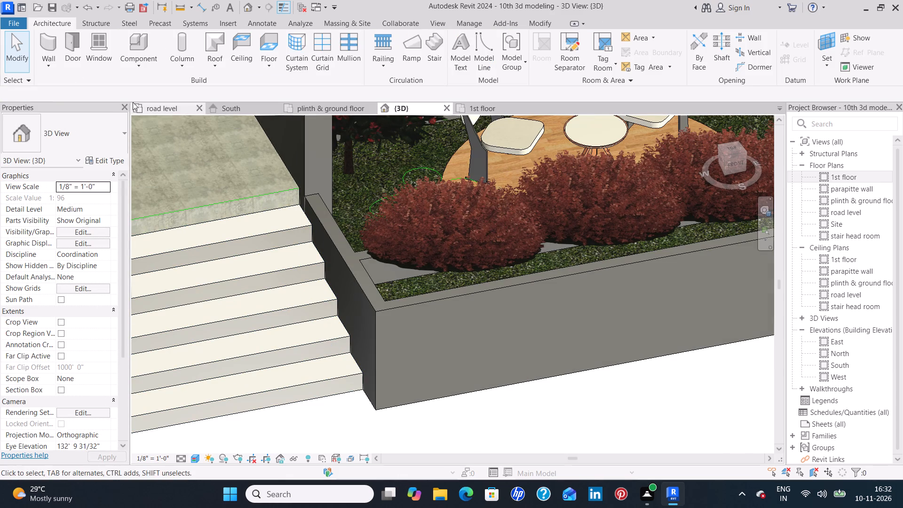
click(172, 108)
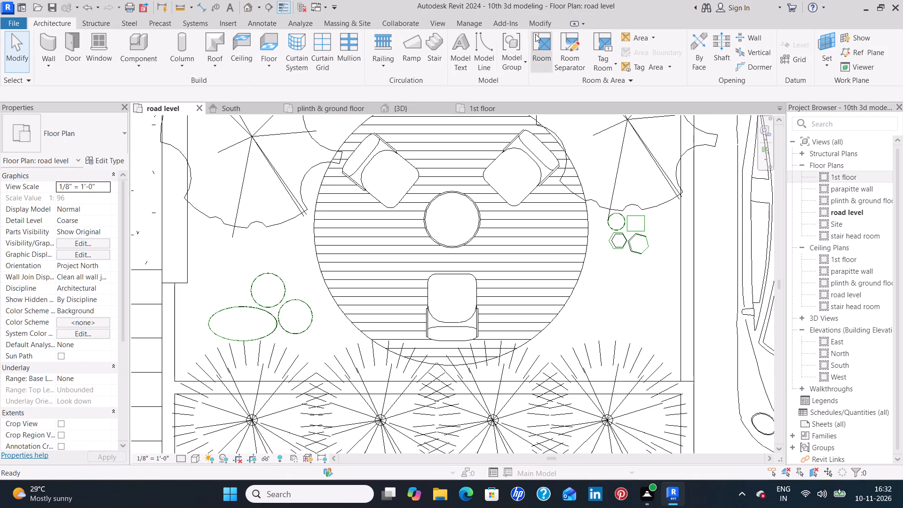
click(540, 23)
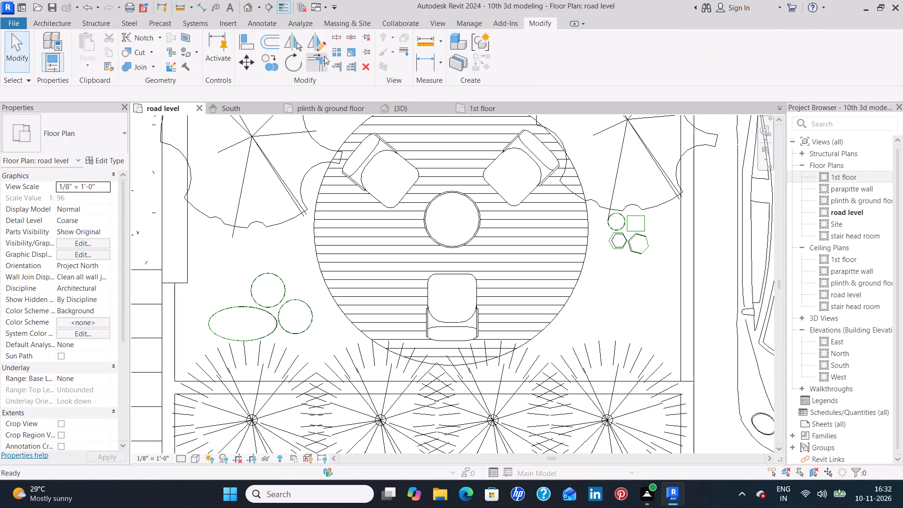
click(333, 34)
middle_drag(352, 282, 374, 195)
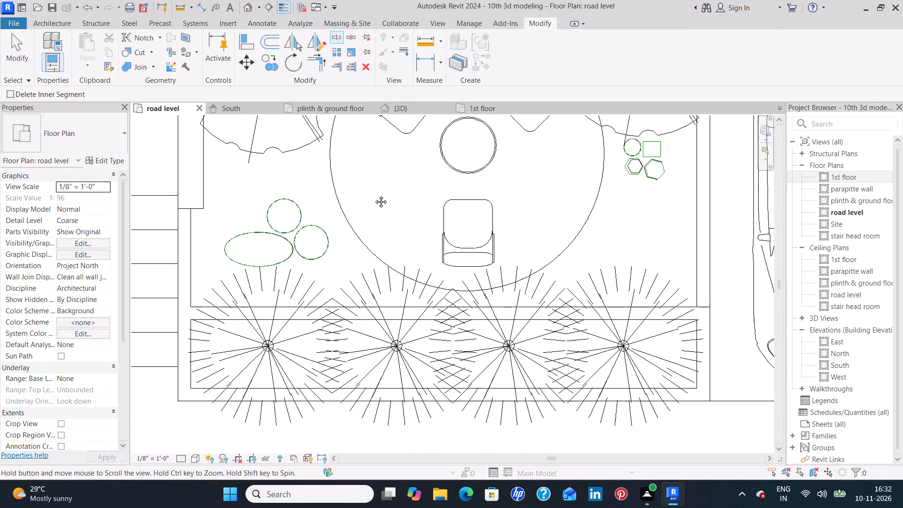
middle_drag(374, 195, 381, 178)
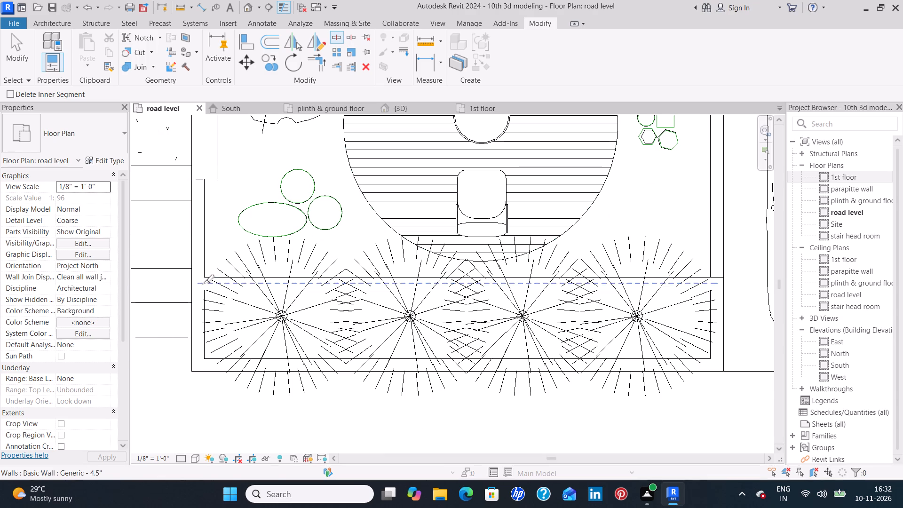
scroll(200, 284, up, 6)
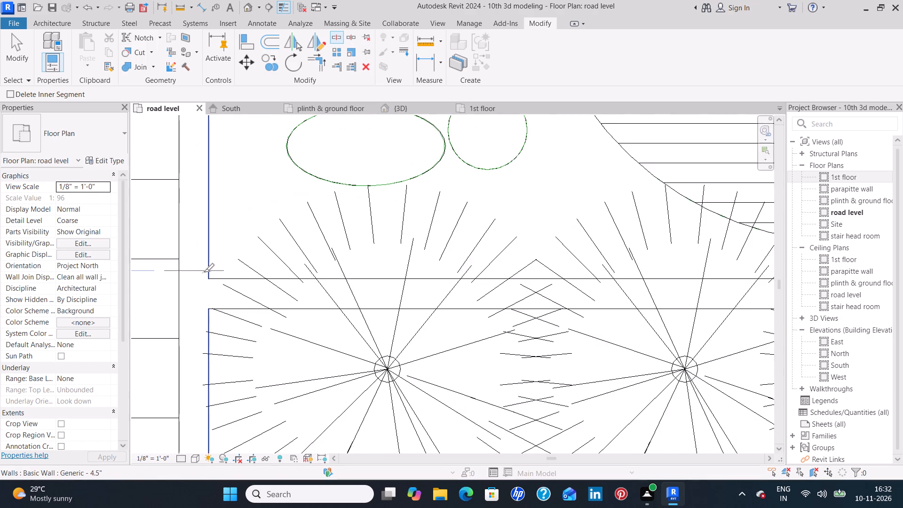
scroll(204, 272, up, 4)
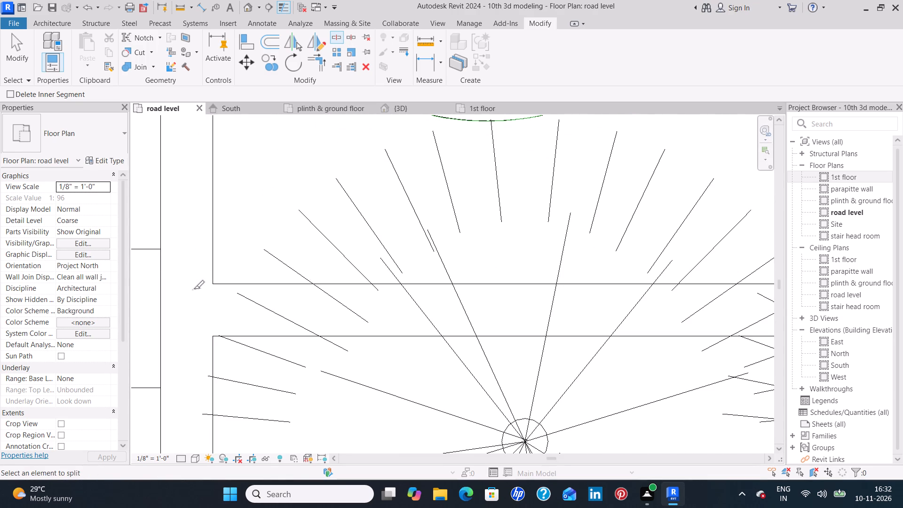
click(187, 284)
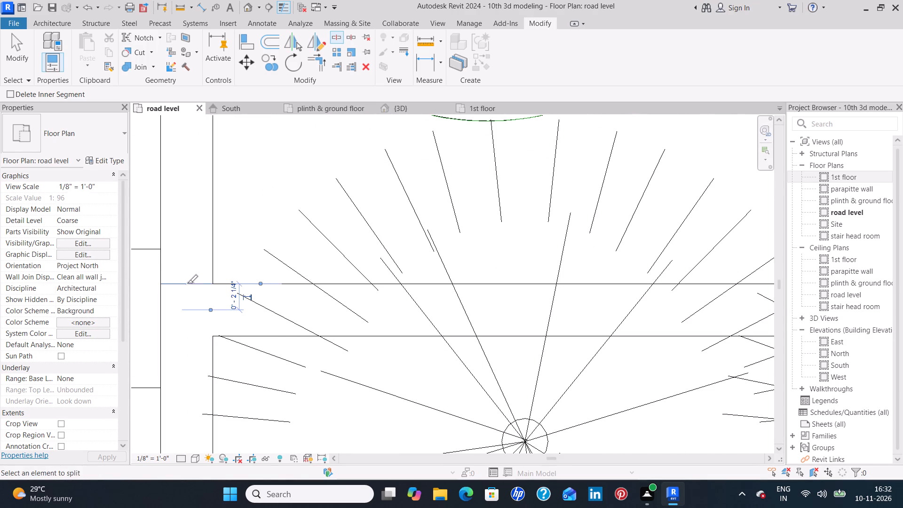
key(Escape)
key(Escape)
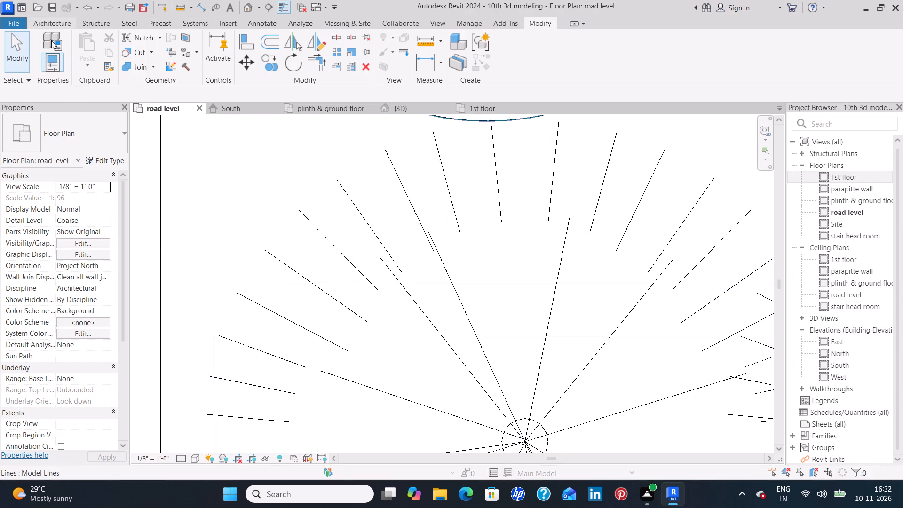
Set the unconnected height of the split flanking wall's segment nearest the porch to 2' in the 3D view.
click(427, 109)
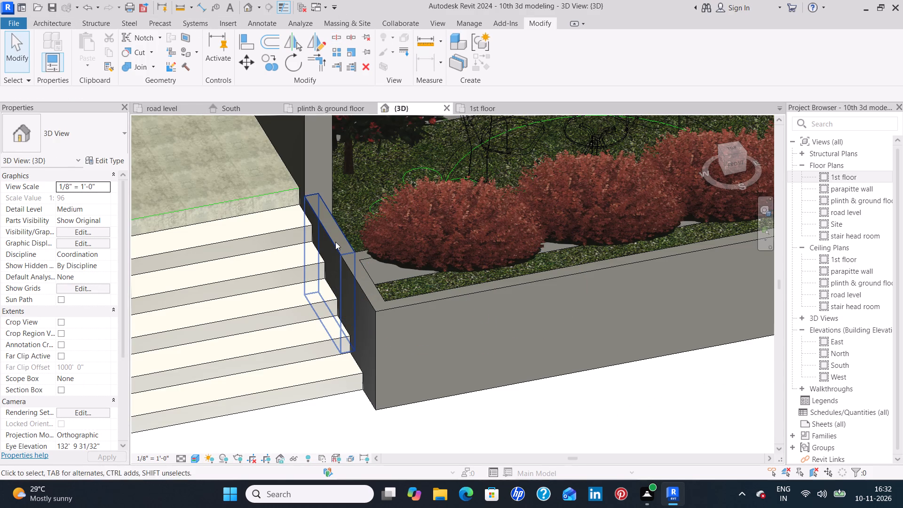
click(335, 242)
click(90, 249)
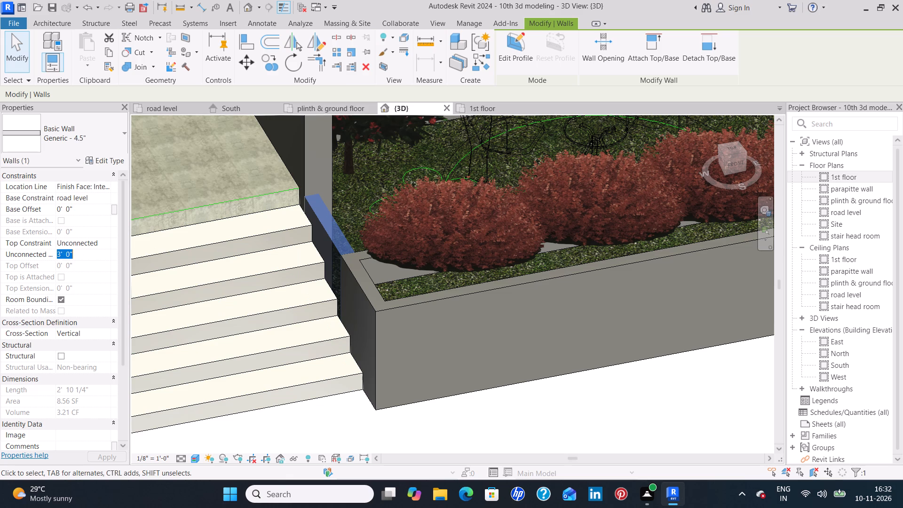
key(BackSpace)
text(2')
key(Return)
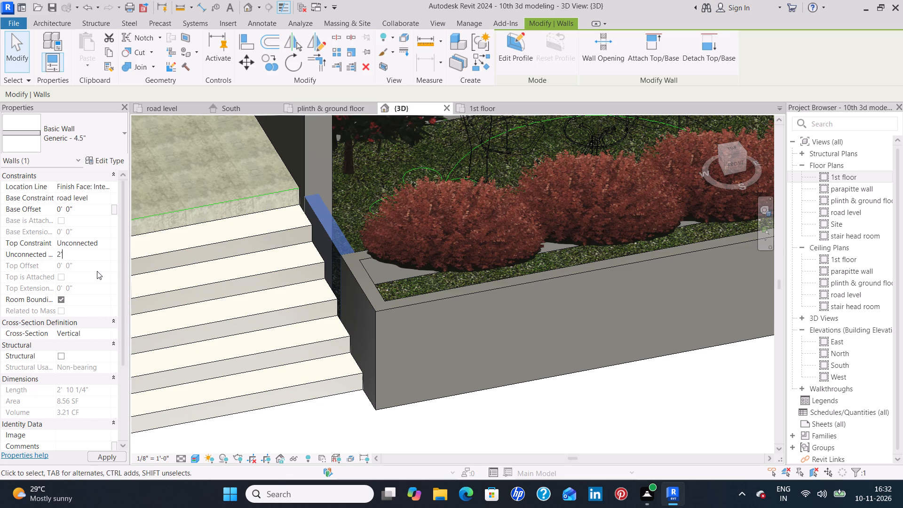
click(105, 458)
click(191, 435)
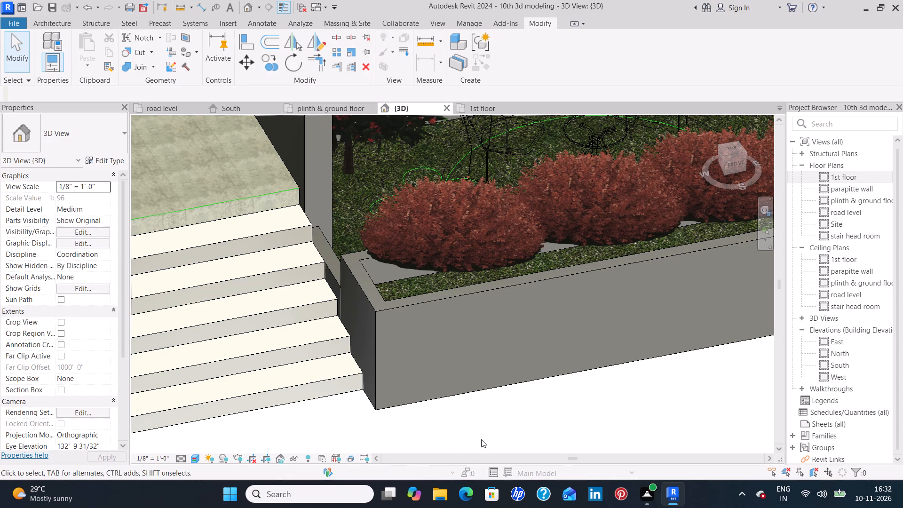
key(Escape)
Inspect the shrub garden beside the entrance steps in 3D, selecting the two Seating-Auditorium chairs in turn.
shift+middle_drag(504, 416, 518, 416)
shift+middle_drag(542, 422, 553, 416)
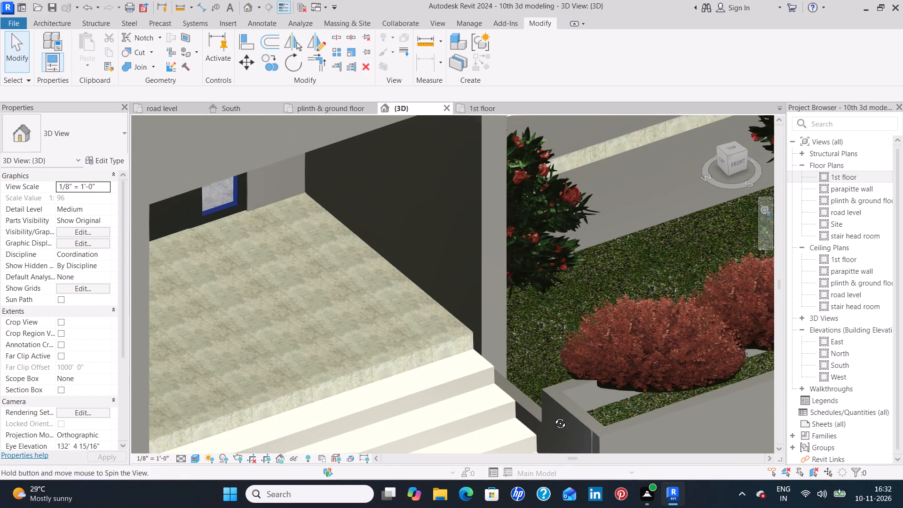
shift+middle_drag(553, 416, 566, 415)
middle_click(620, 356)
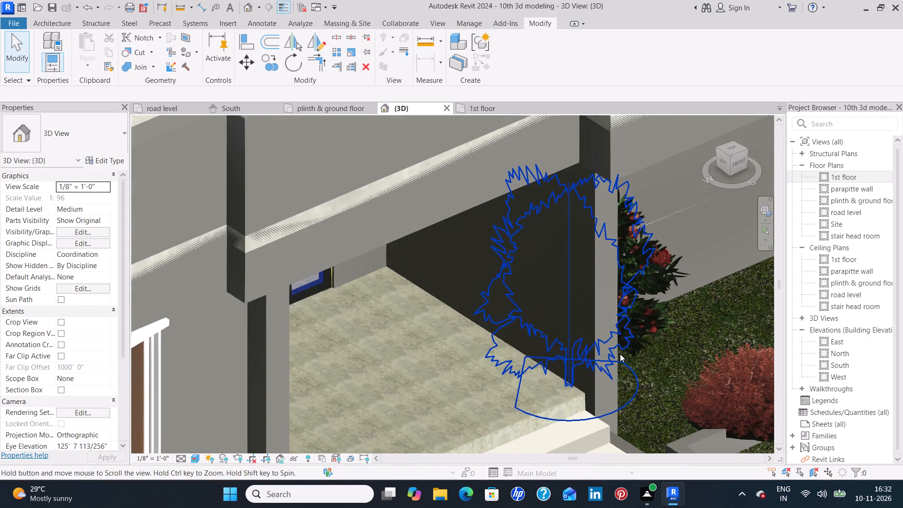
middle_drag(620, 350, 357, 212)
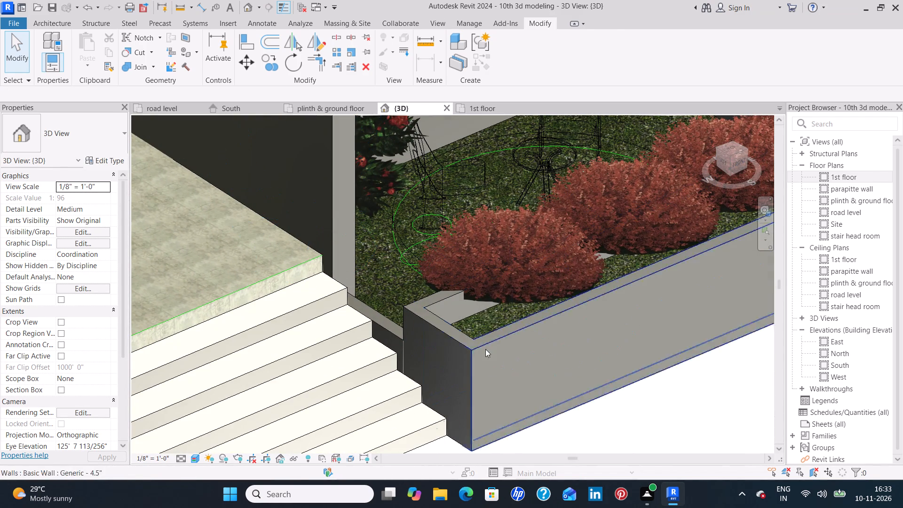
click(647, 366)
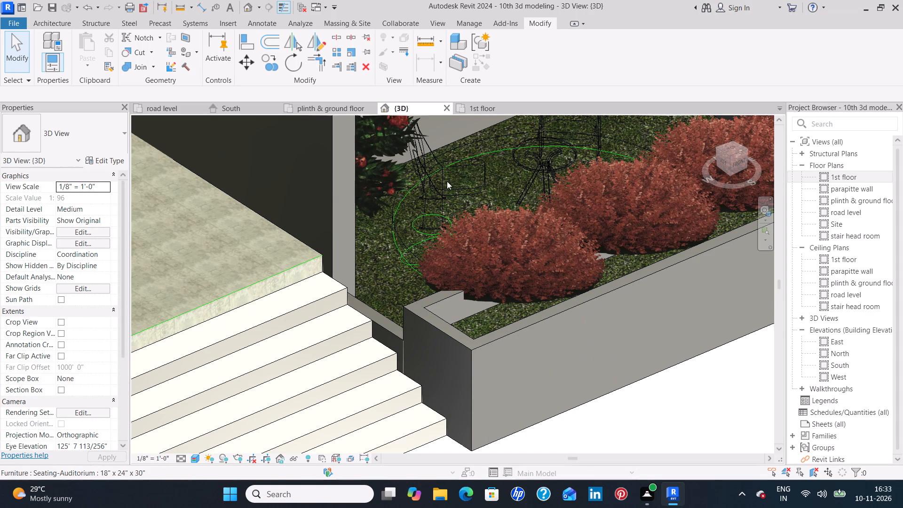
click(459, 177)
click(442, 190)
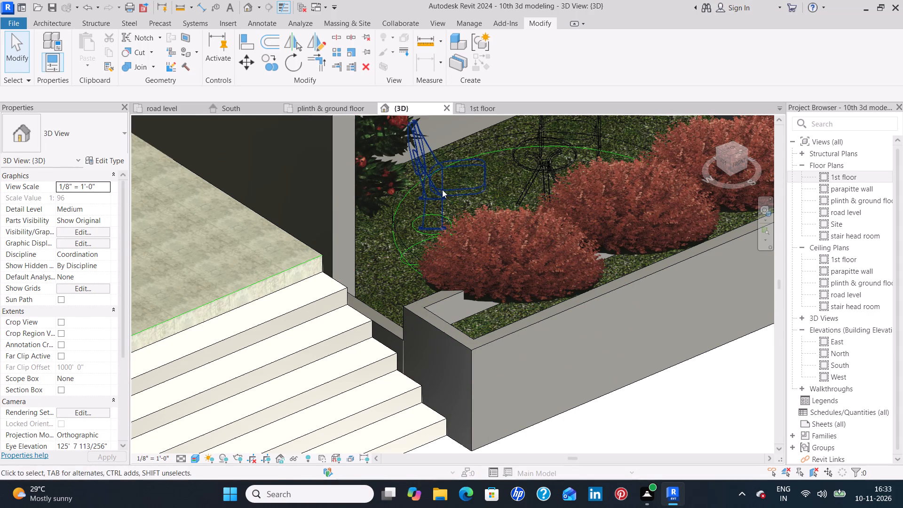
click(685, 399)
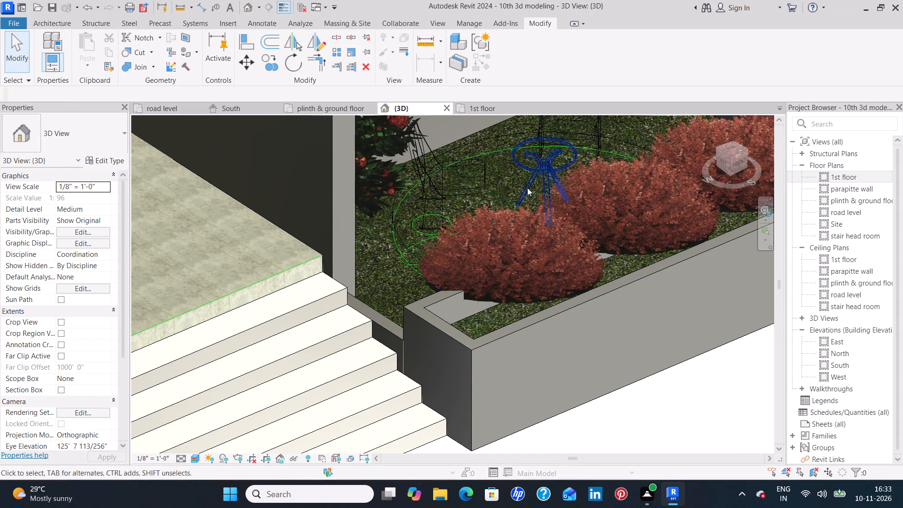
scroll(597, 420, down, 4)
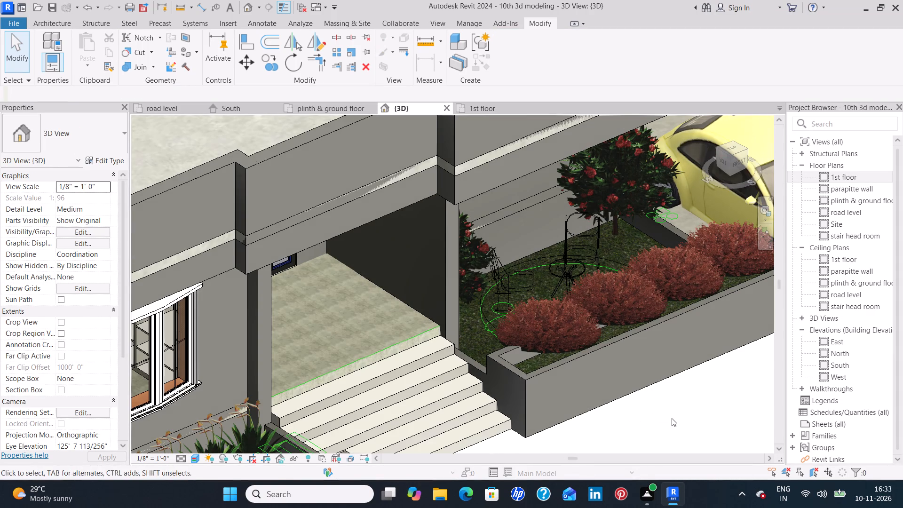
click(672, 418)
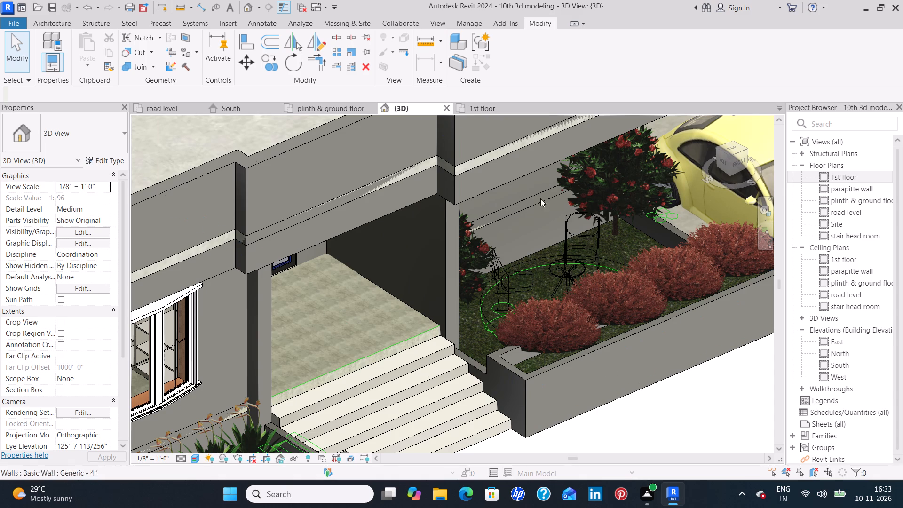
click(562, 270)
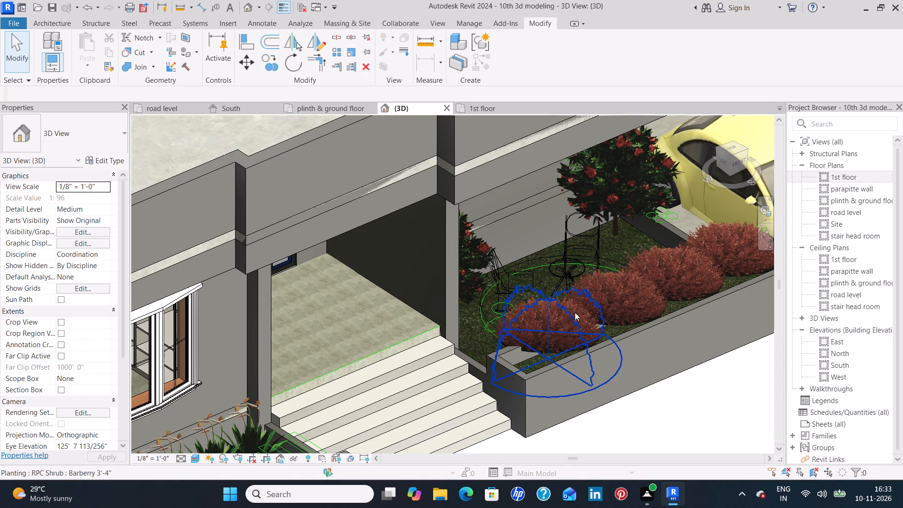
click(578, 245)
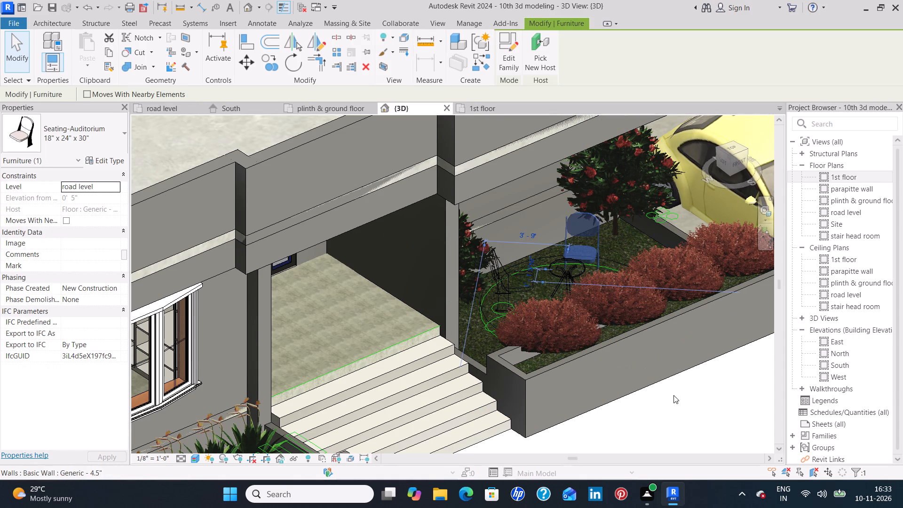
click(684, 405)
click(494, 268)
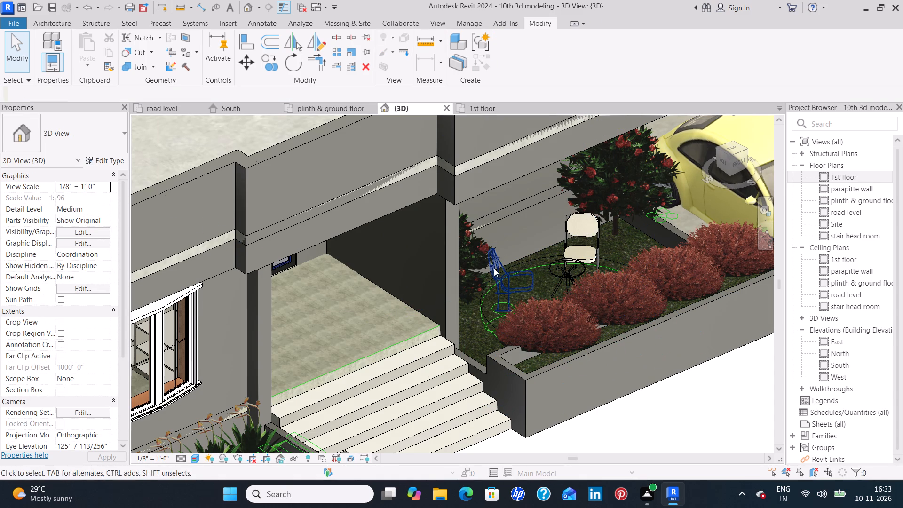
click(700, 404)
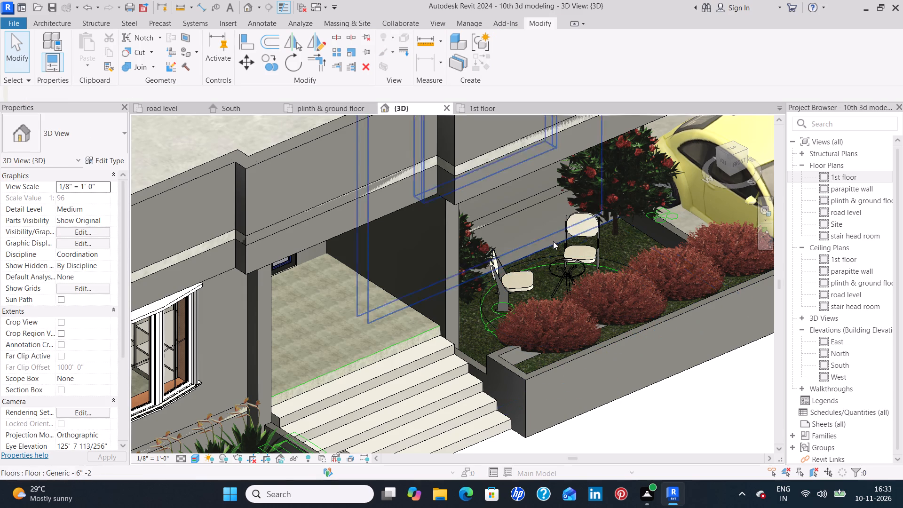
Examine the garden's round wooden floor and stepping-stone floor from above, and the whole entrance front in 3D.
shift+middle_drag(547, 235, 553, 324)
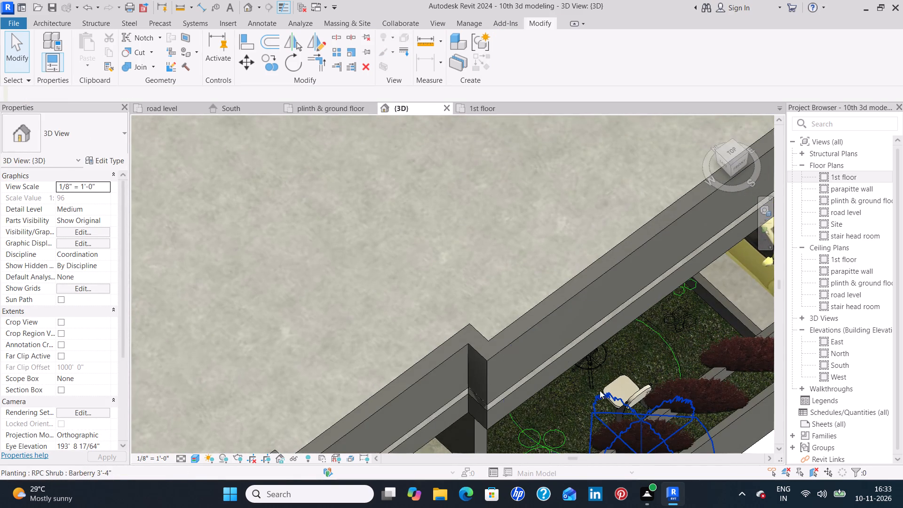
middle_drag(599, 390, 568, 260)
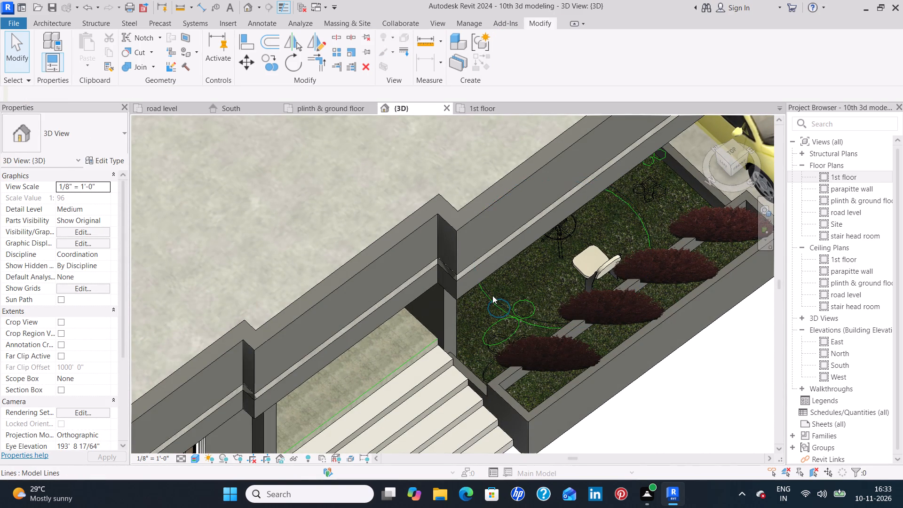
click(505, 292)
click(698, 391)
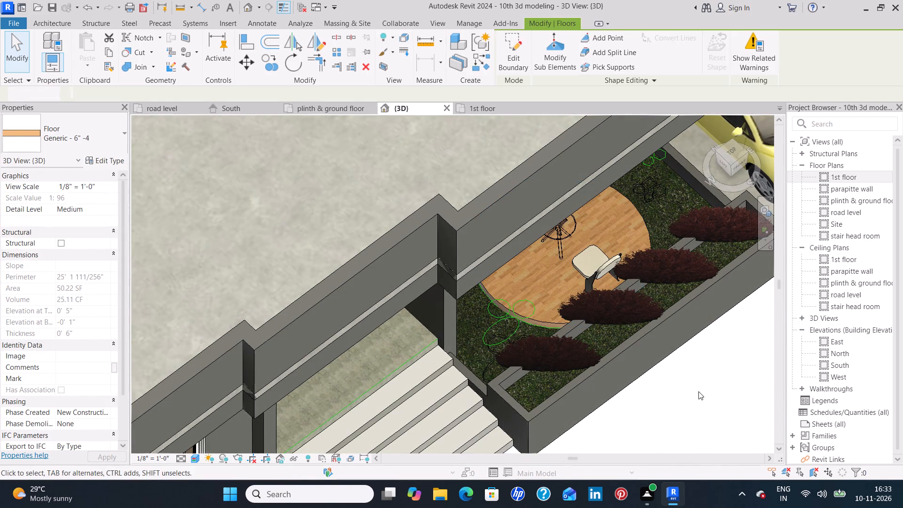
scroll(699, 386, down, 3)
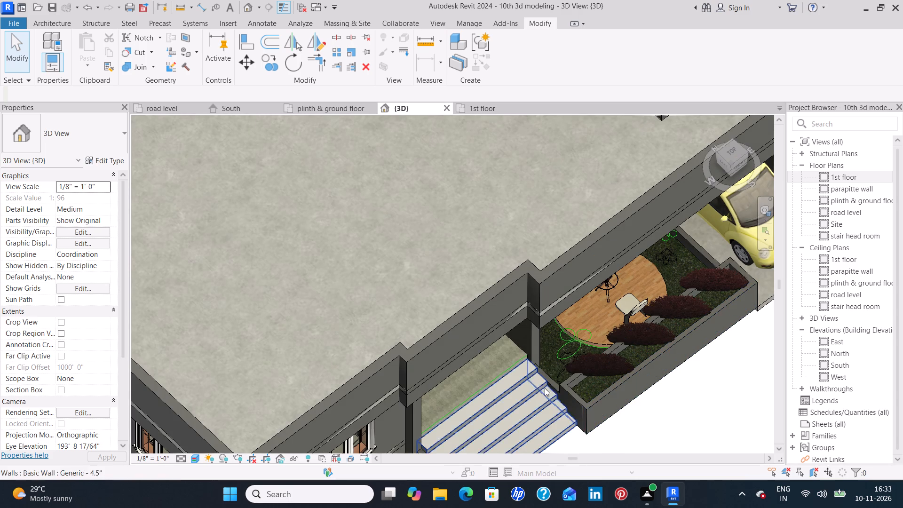
shift+middle_drag(559, 378, 568, 390)
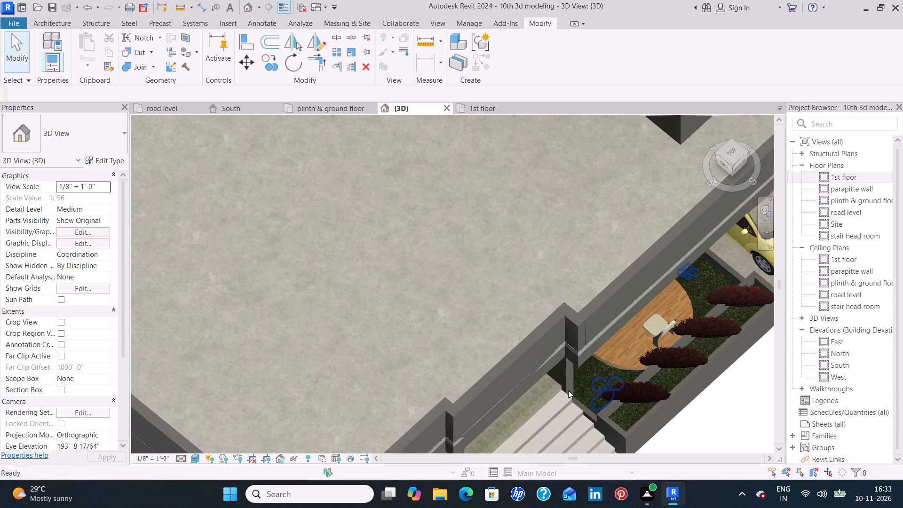
click(593, 401)
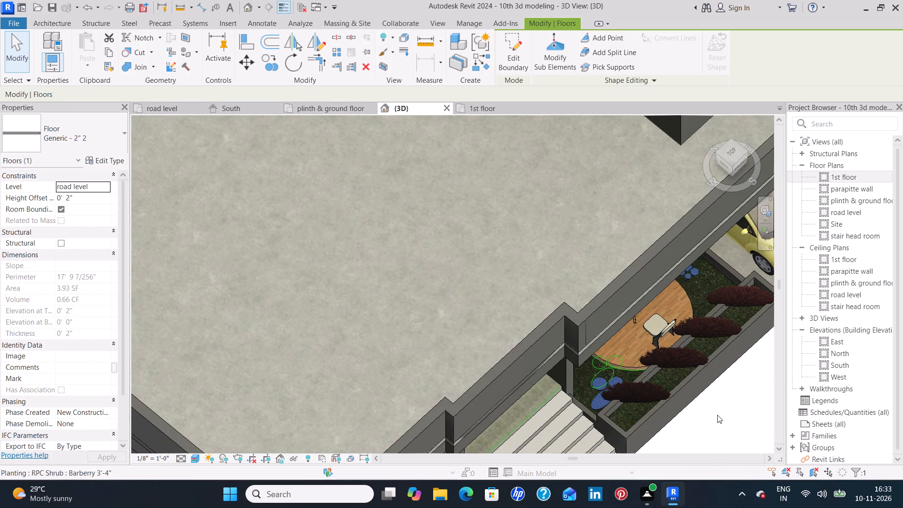
click(719, 415)
shift+middle_drag(722, 417, 683, 346)
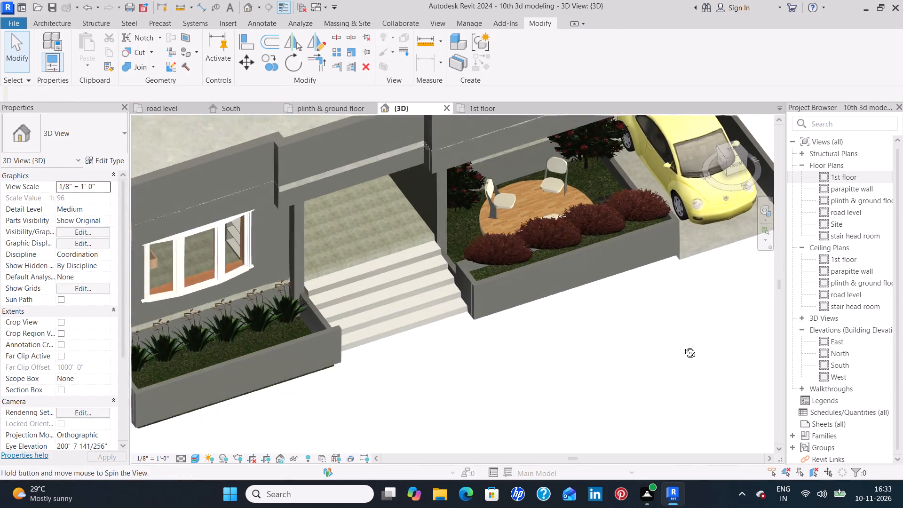
shift+middle_drag(683, 346, 672, 327)
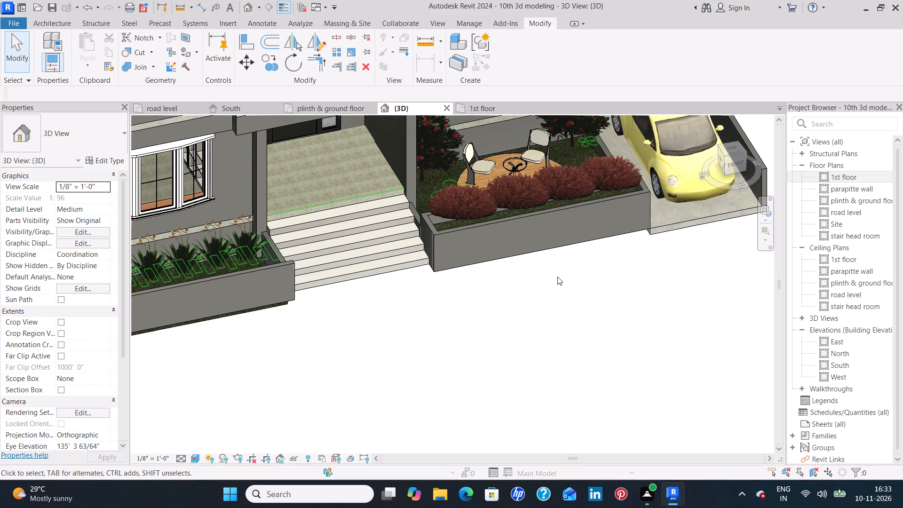
scroll(557, 277, down, 1)
middle_drag(557, 279, 537, 352)
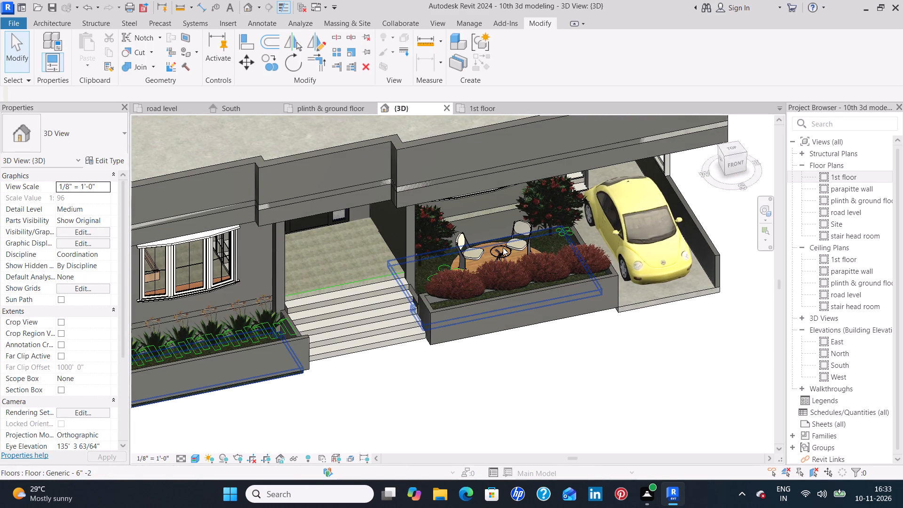
Examine the 20" diameter Table-Trio End between the garden chairs in 3D, and view the garden in the plinth & ground floor plan.
scroll(506, 253, up, 7)
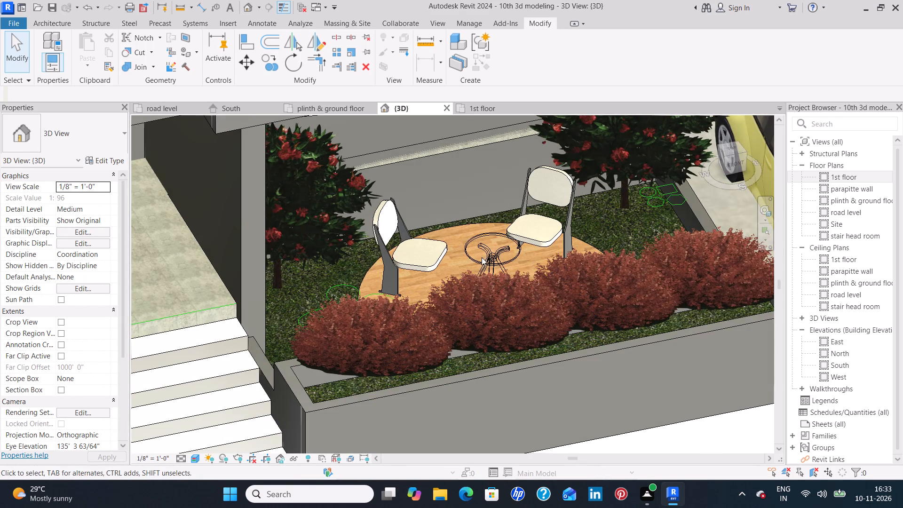
click(513, 238)
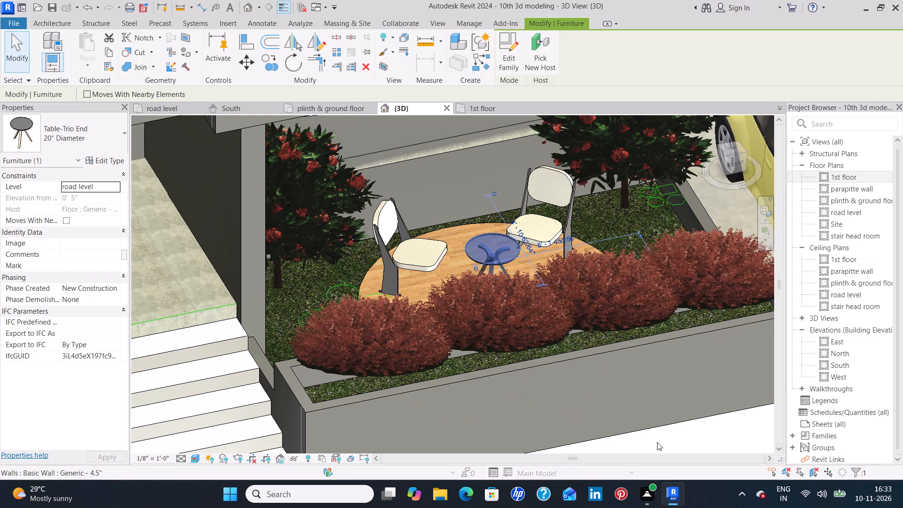
click(658, 443)
click(492, 232)
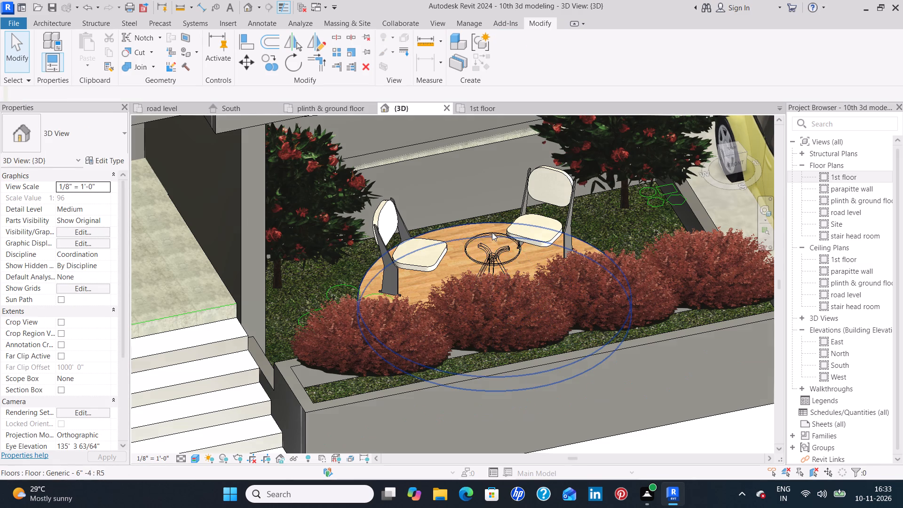
key(Escape)
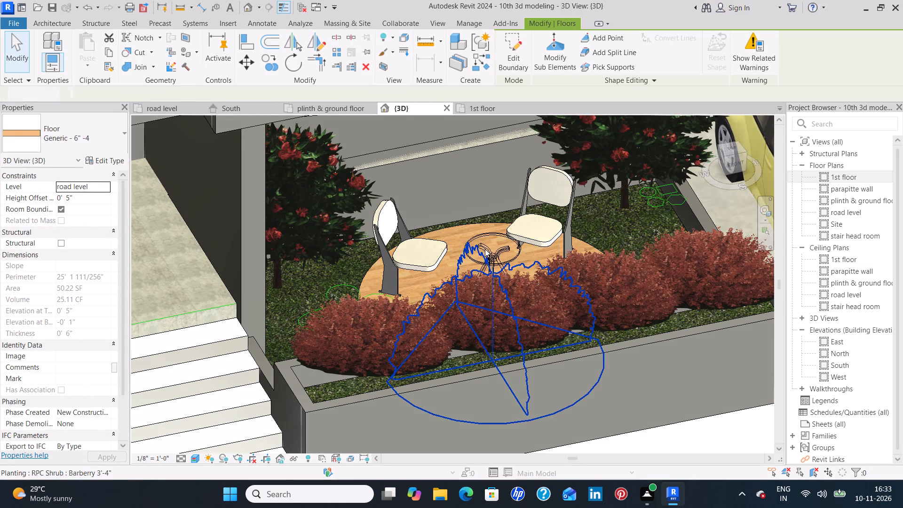
click(491, 237)
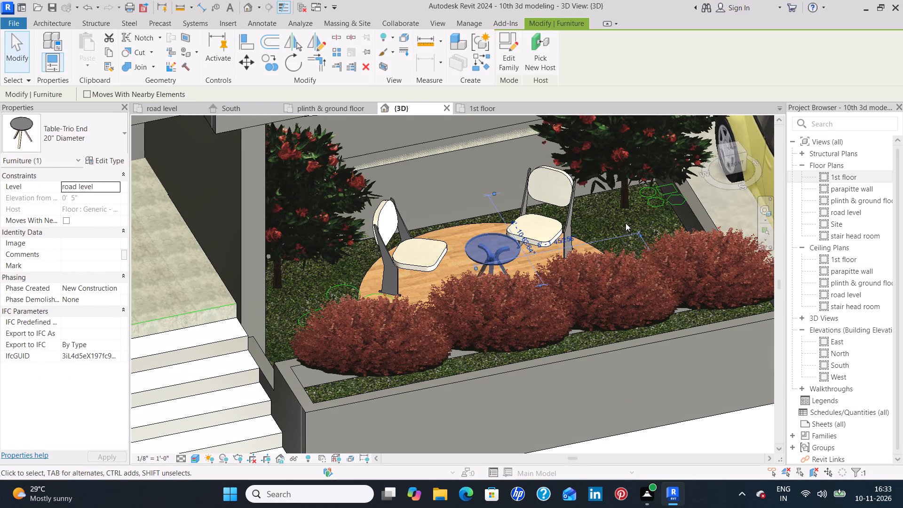
click(611, 216)
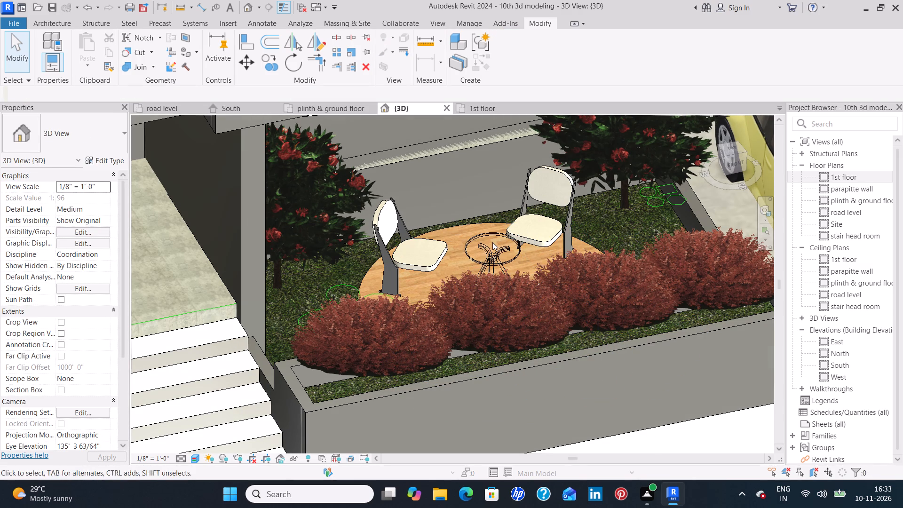
click(493, 233)
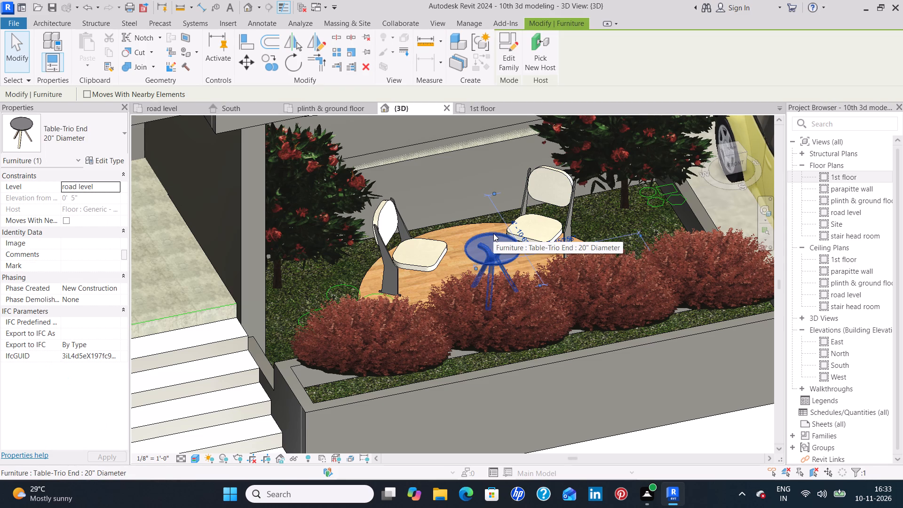
click(716, 435)
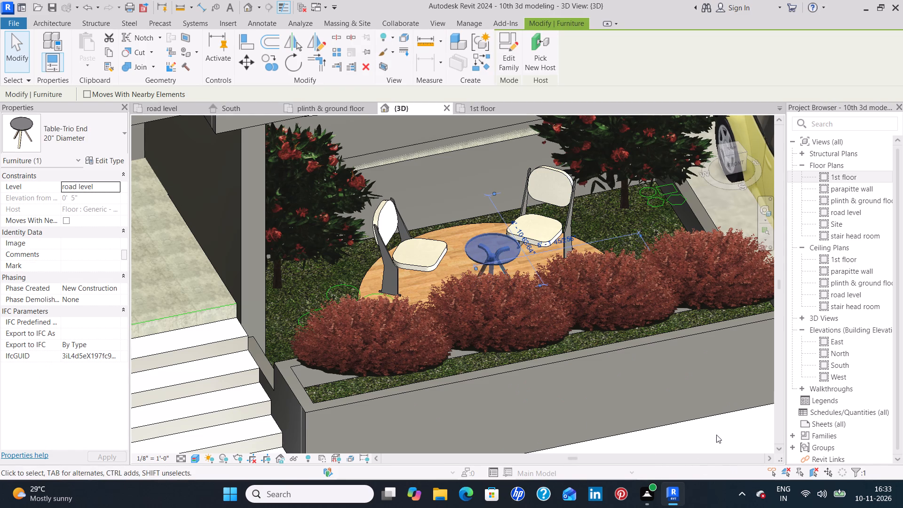
click(492, 237)
click(444, 186)
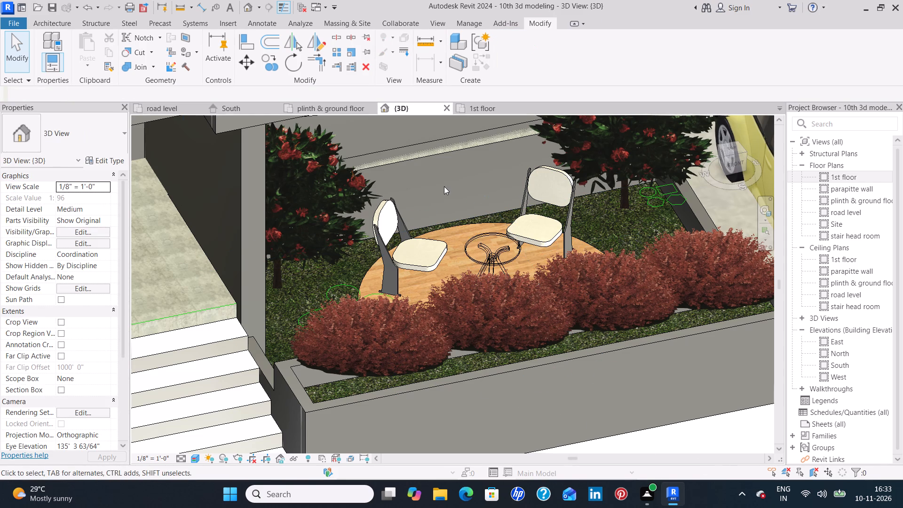
scroll(454, 209, down, 4)
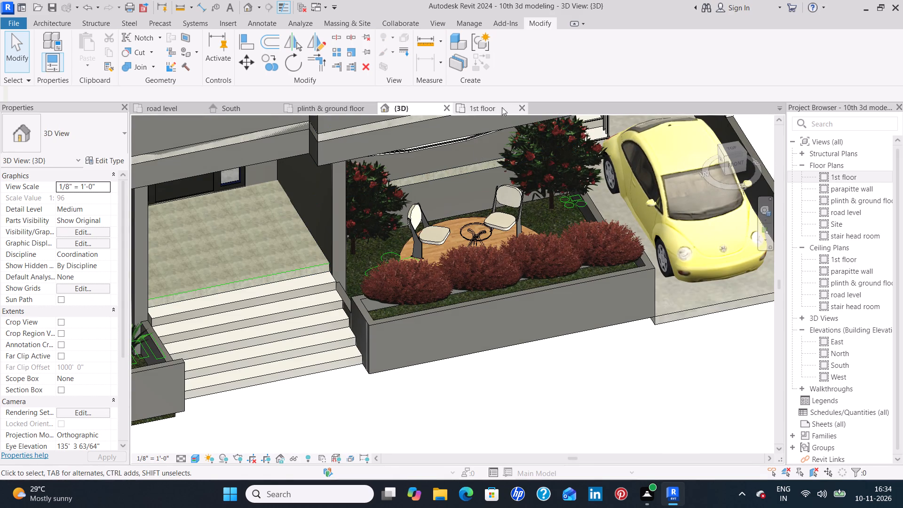
click(341, 111)
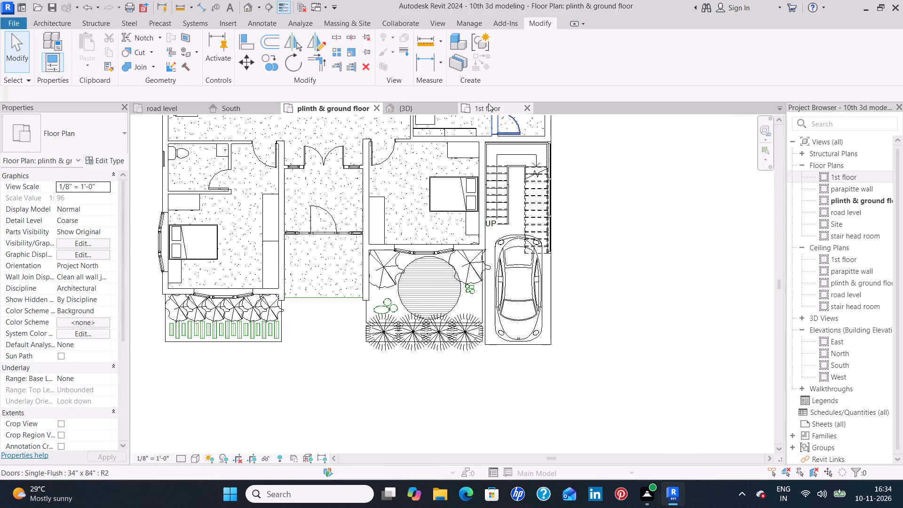
click(438, 107)
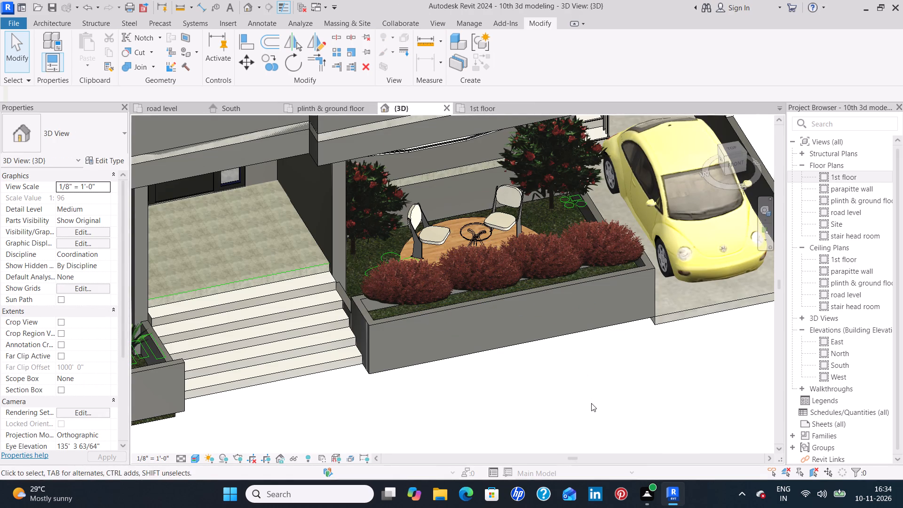
shift+middle_drag(501, 371, 543, 401)
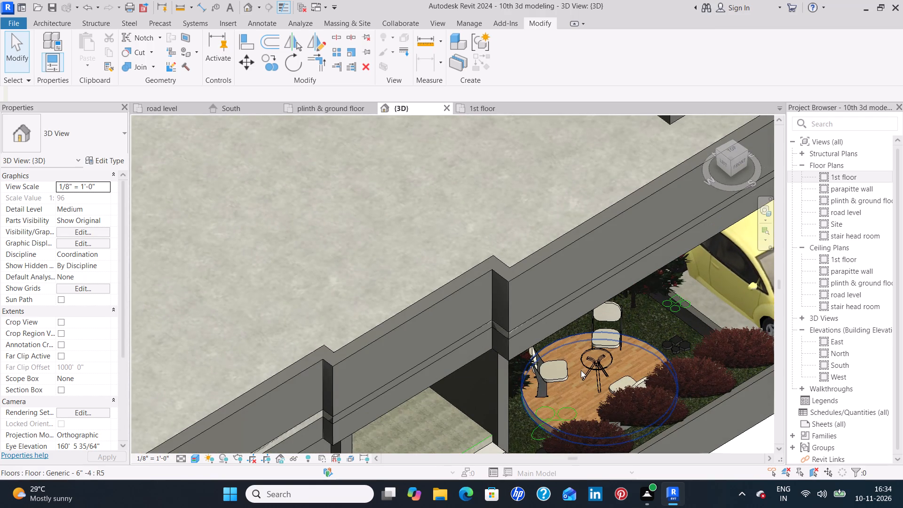
click(594, 364)
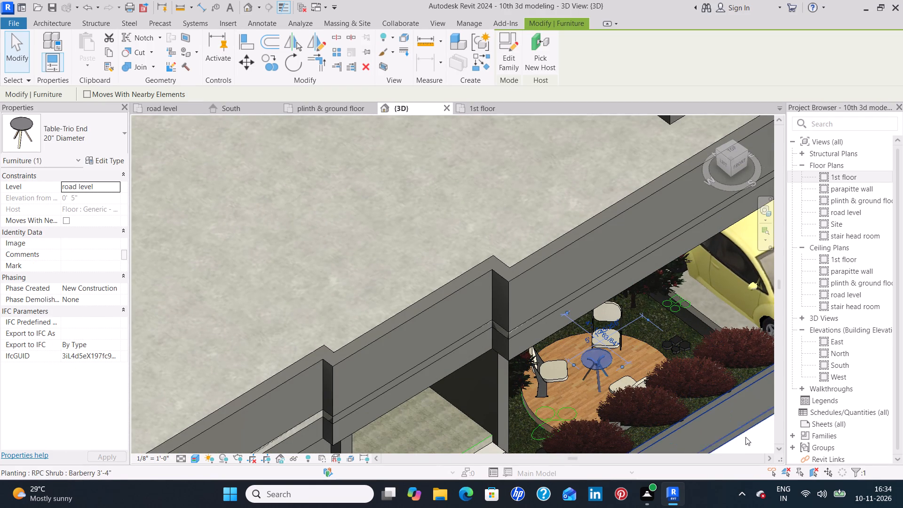
Examine the front garden's round wooden deck, chairs, table and shrub row in 3D, from above and from the front.
click(747, 441)
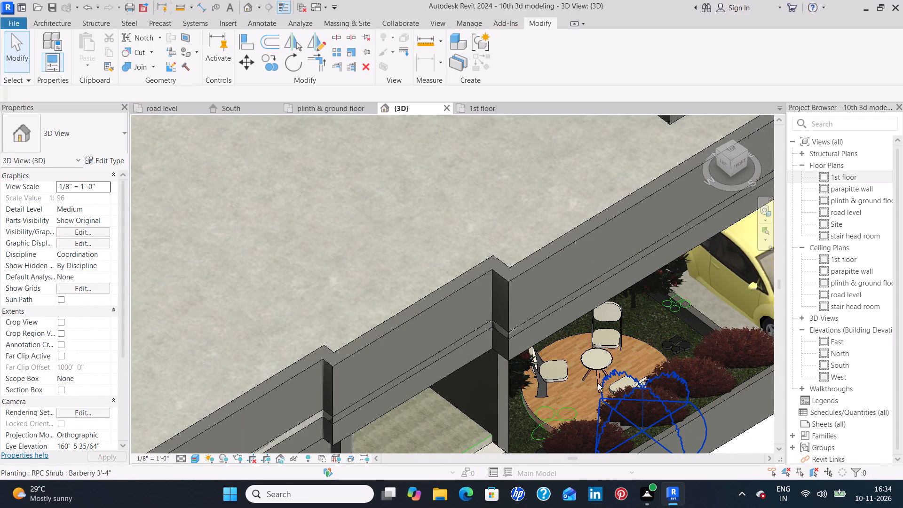
shift+middle_drag(595, 384, 519, 381)
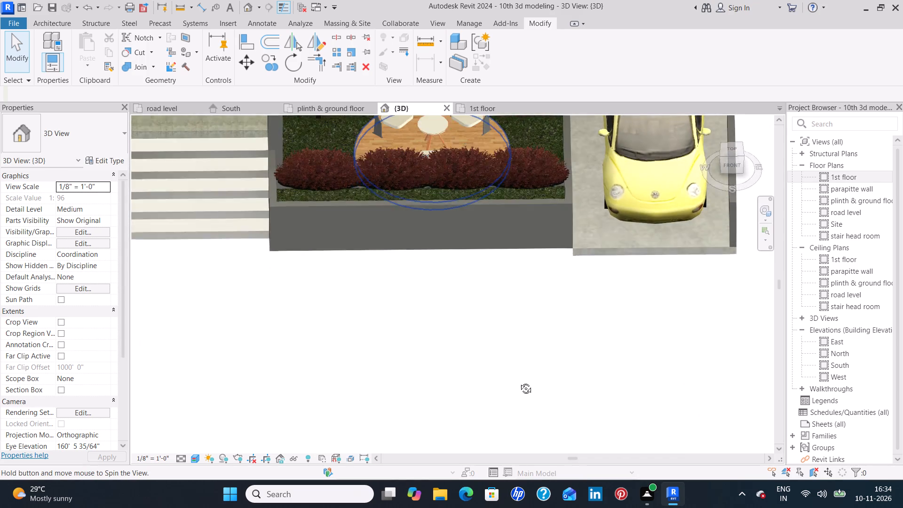
shift+middle_drag(519, 381, 528, 417)
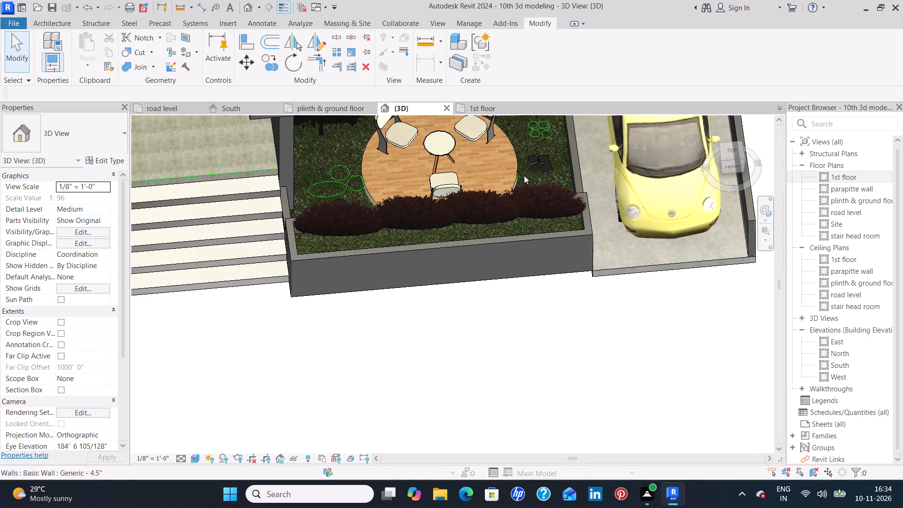
shift+middle_drag(500, 165, 498, 202)
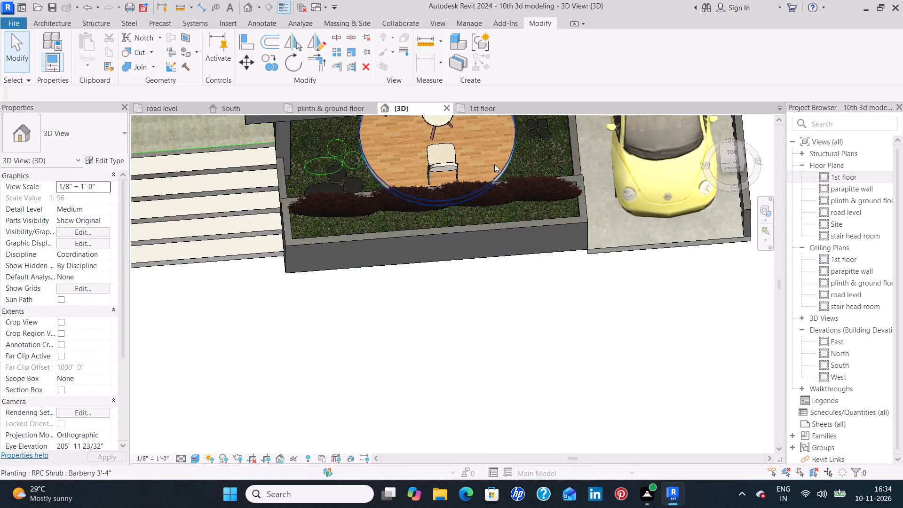
middle_drag(494, 165, 492, 259)
shift+middle_drag(489, 239, 488, 213)
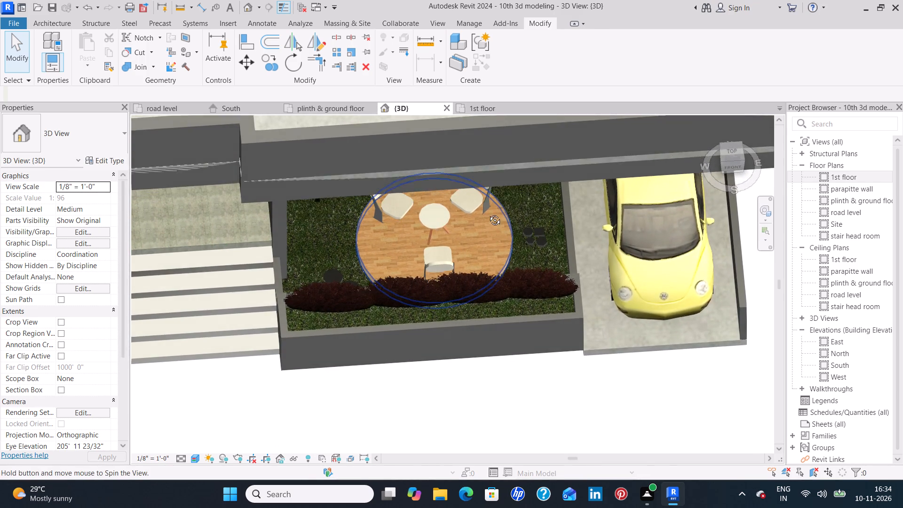
shift+middle_drag(488, 213, 489, 201)
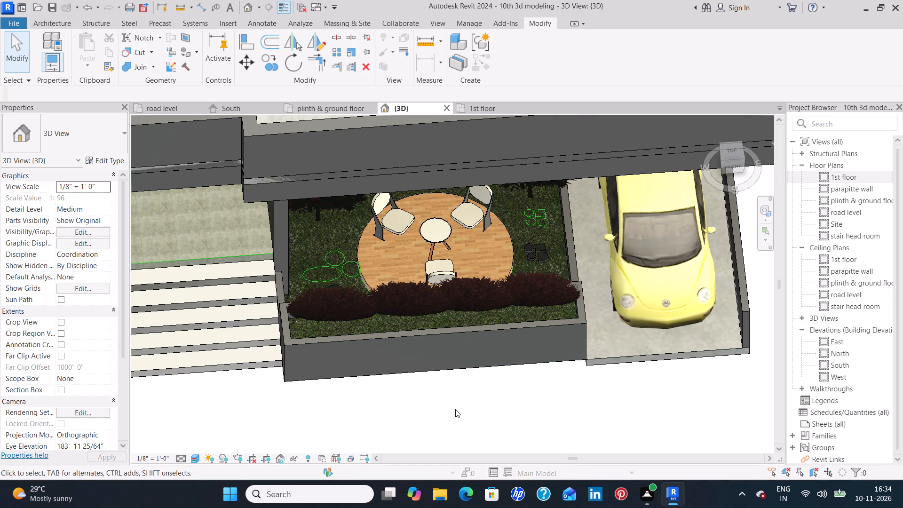
shift+middle_drag(455, 409, 456, 264)
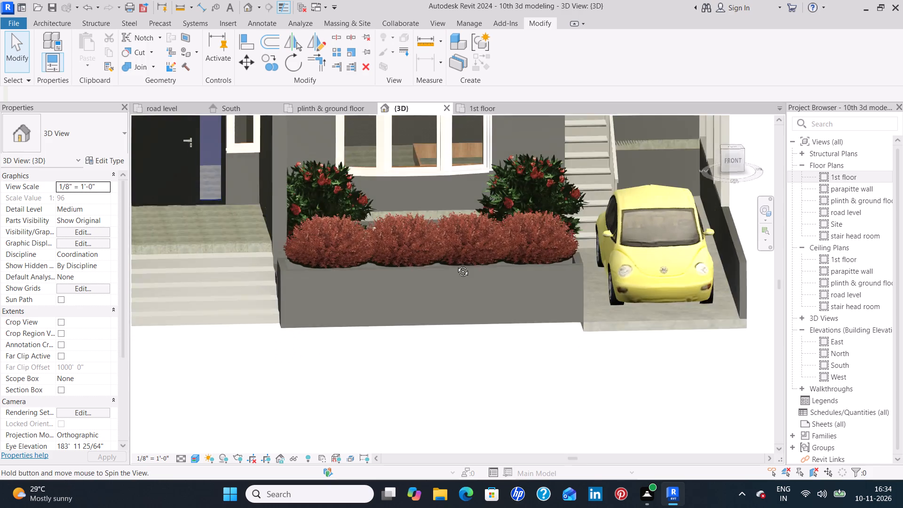
shift+middle_drag(456, 264, 465, 256)
Examine the whole house exterior in 3D from the front, the car porch side and above the roof.
scroll(466, 258, down, 5)
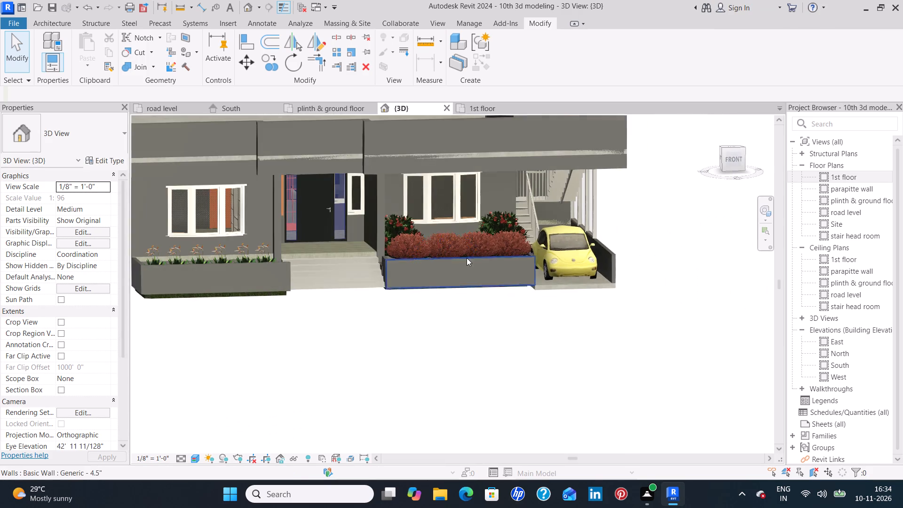
scroll(467, 257, down, 3)
shift+middle_drag(433, 341, 444, 344)
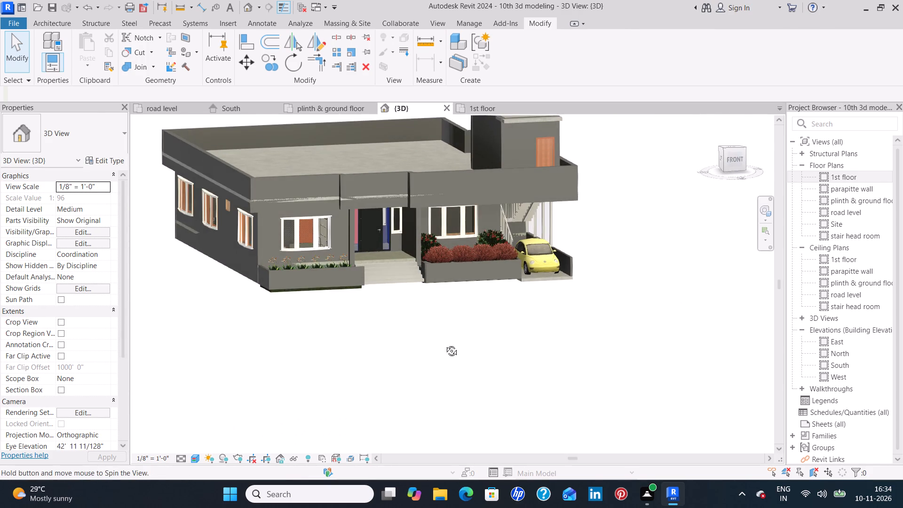
shift+middle_drag(444, 344, 446, 345)
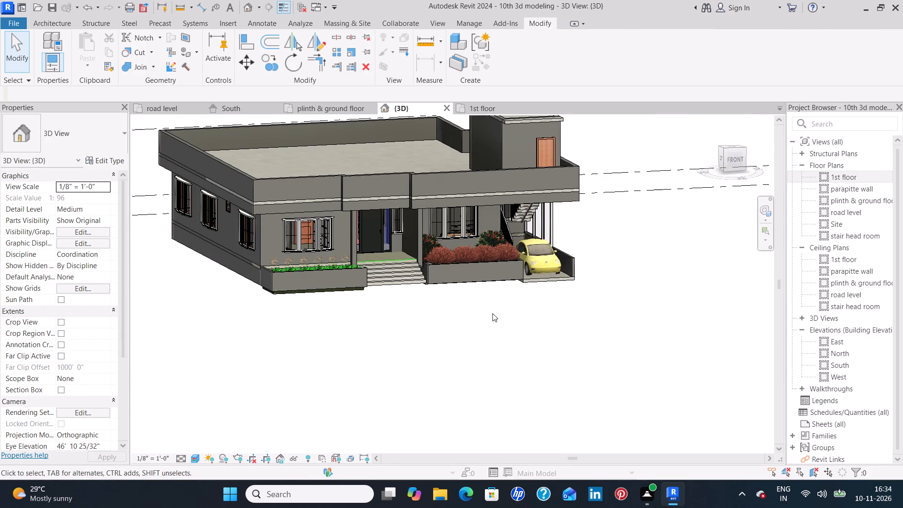
middle_drag(489, 310, 362, 285)
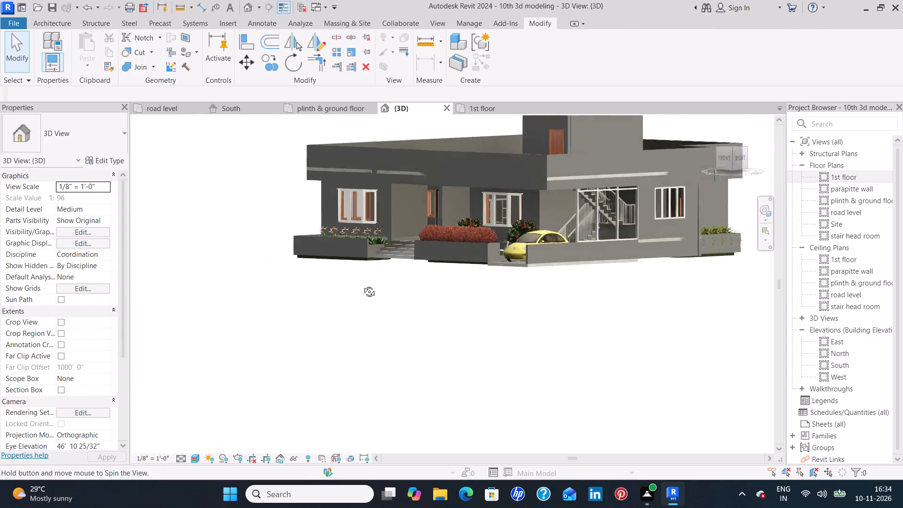
middle_drag(362, 285, 346, 345)
middle_drag(426, 291, 387, 413)
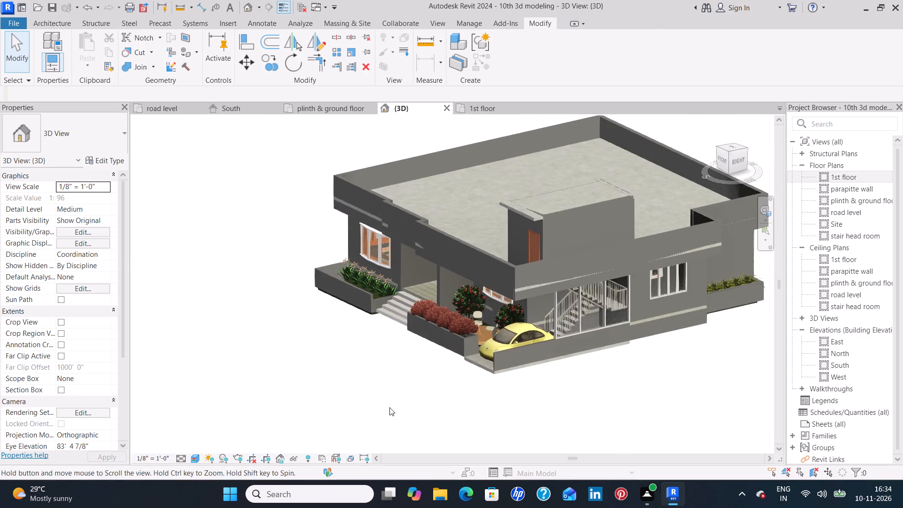
middle_drag(486, 211, 466, 292)
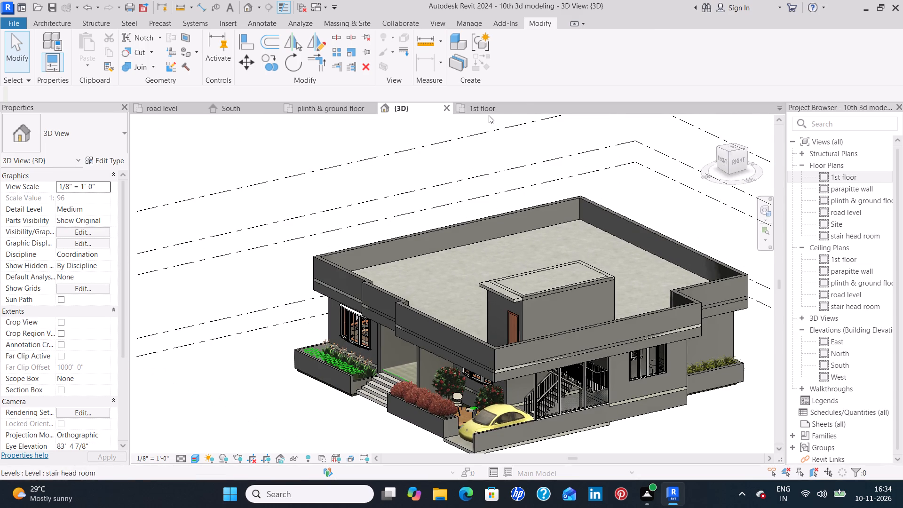
Examine the 1st floor plan, covering its outer walls and the staircase room.
click(485, 109)
middle_drag(451, 194, 449, 254)
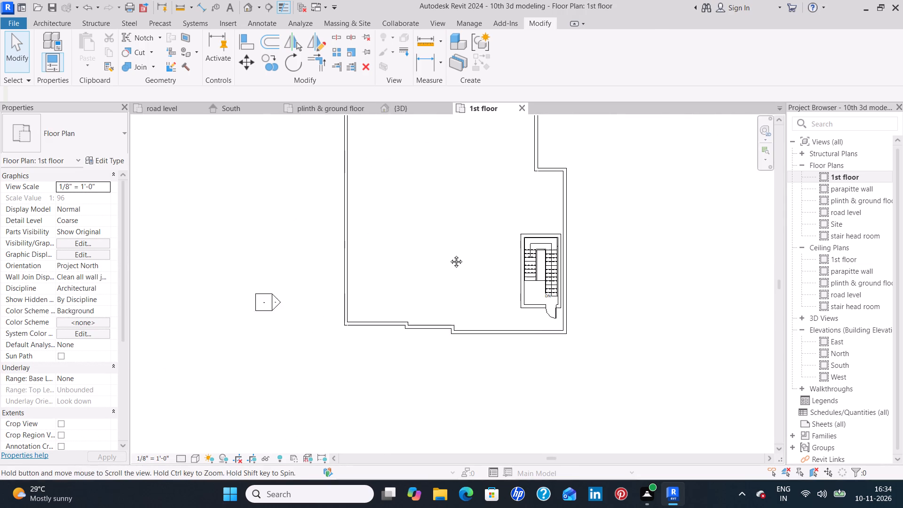
middle_drag(449, 254, 446, 262)
middle_drag(436, 207, 434, 218)
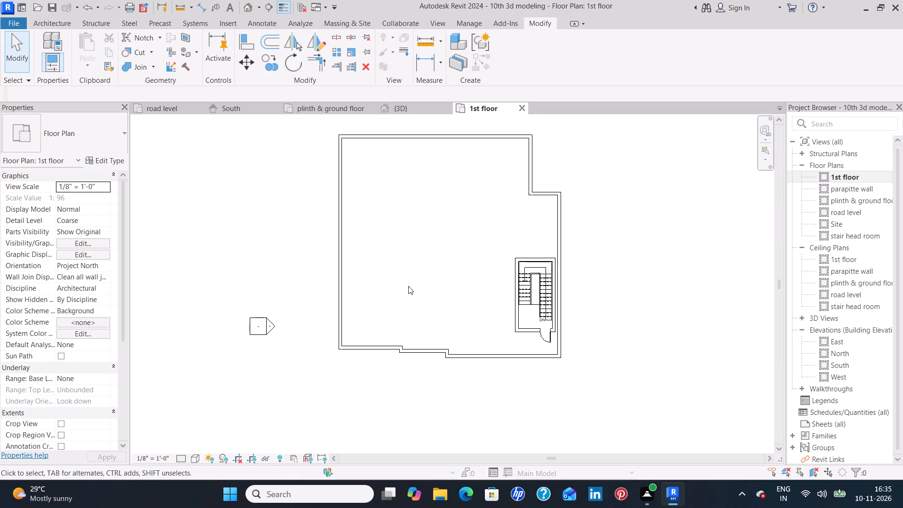
middle_drag(412, 297, 426, 330)
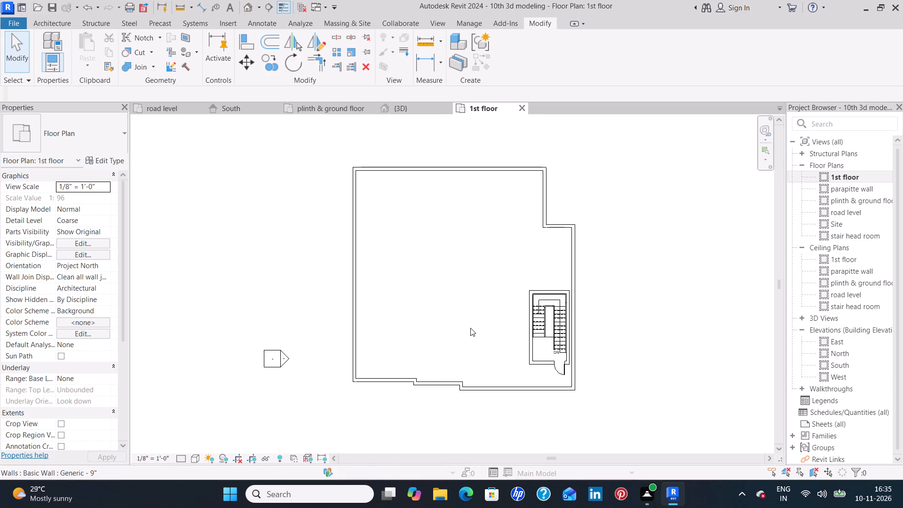
middle_drag(471, 314, 462, 333)
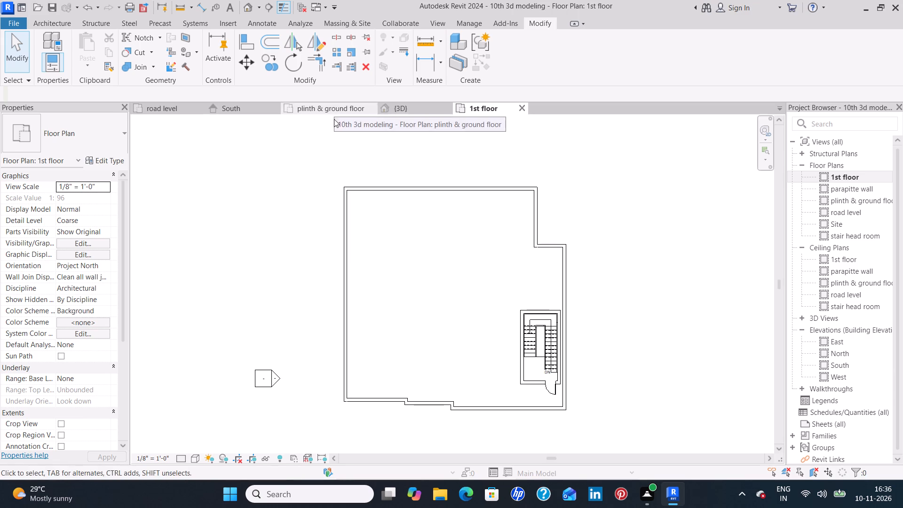
click(346, 20)
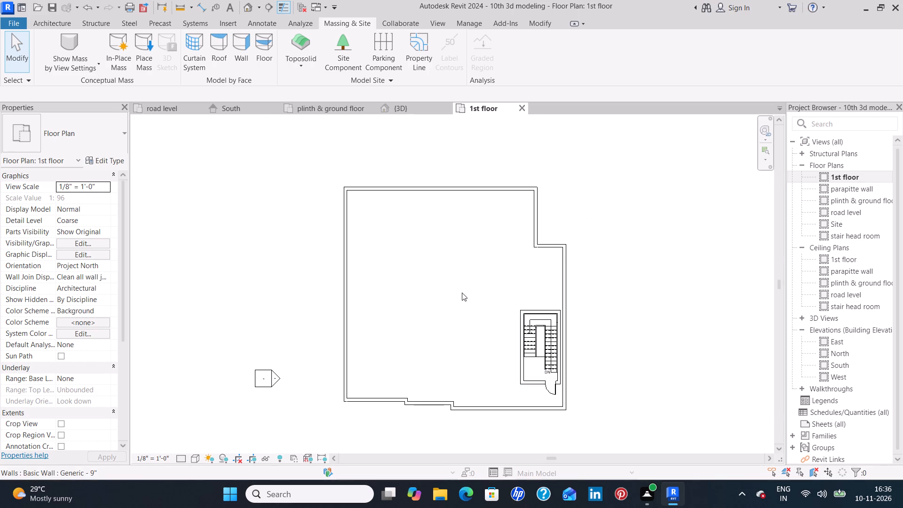
middle_drag(462, 293, 473, 280)
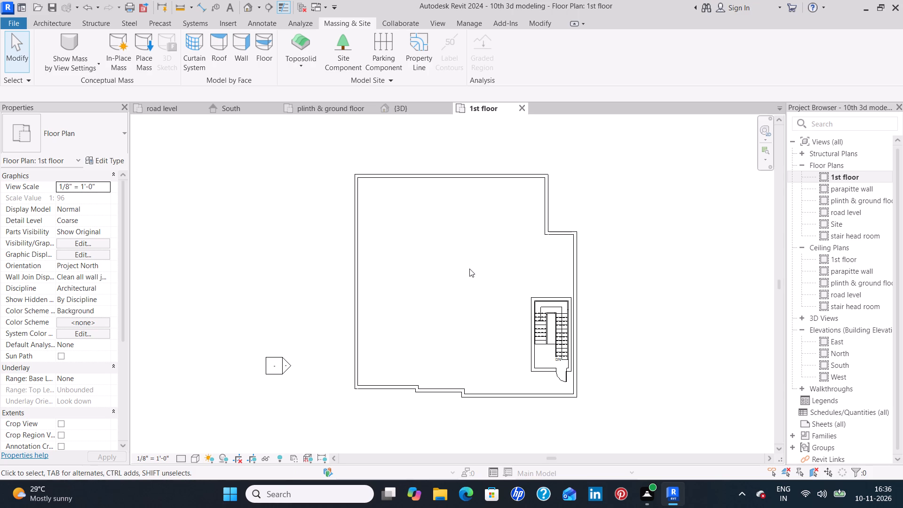
middle_drag(469, 269, 462, 244)
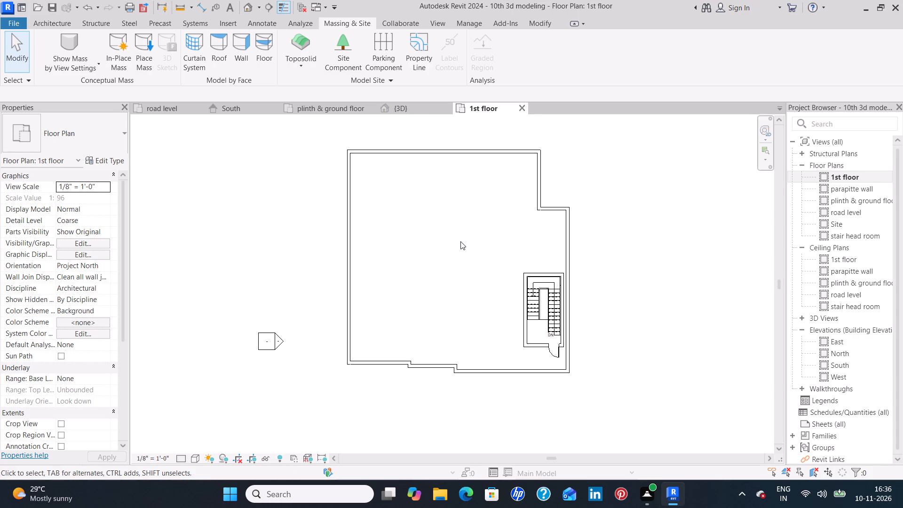
scroll(459, 240, up, 1)
middle_drag(457, 237, 454, 267)
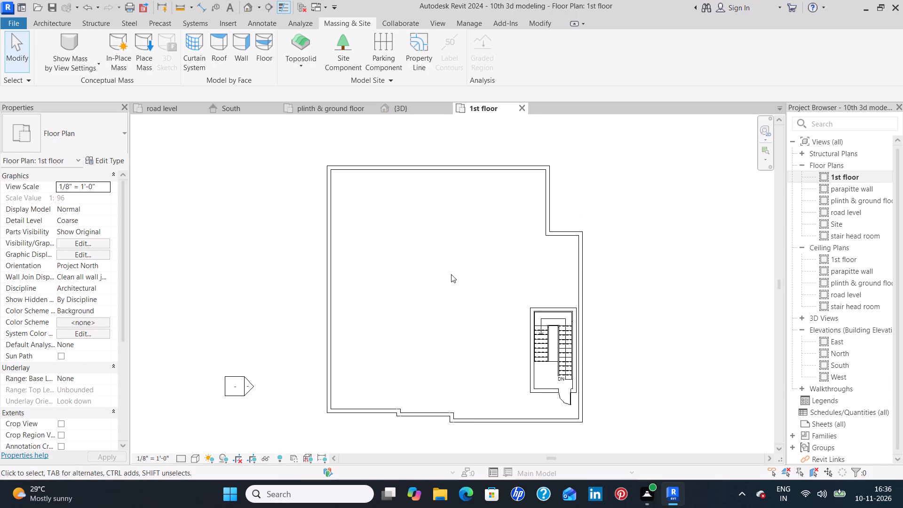
scroll(452, 405, up, 4)
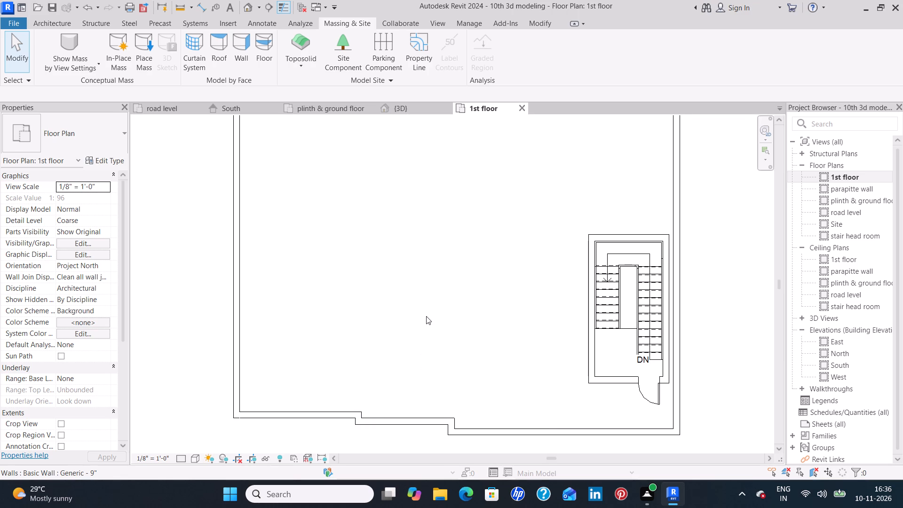
middle_drag(426, 316, 414, 329)
scroll(413, 303, down, 1)
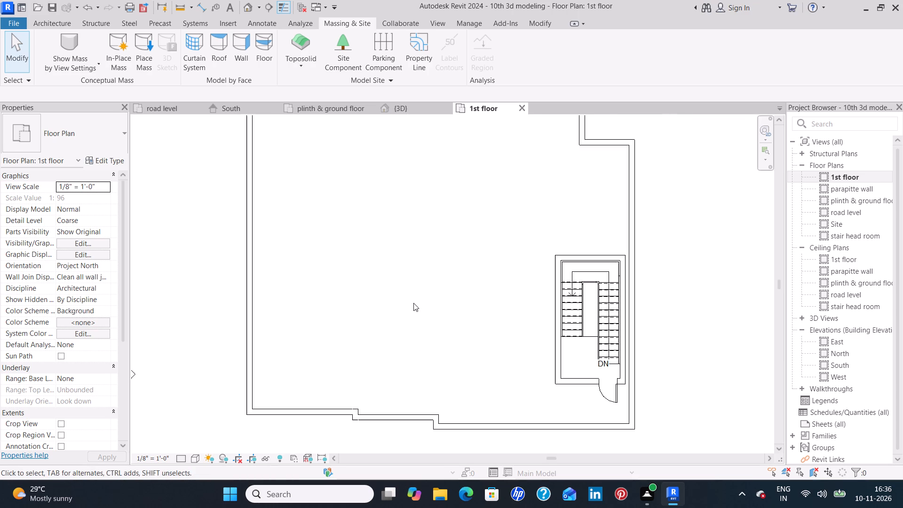
middle_drag(421, 291, 416, 305)
scroll(416, 293, down, 1)
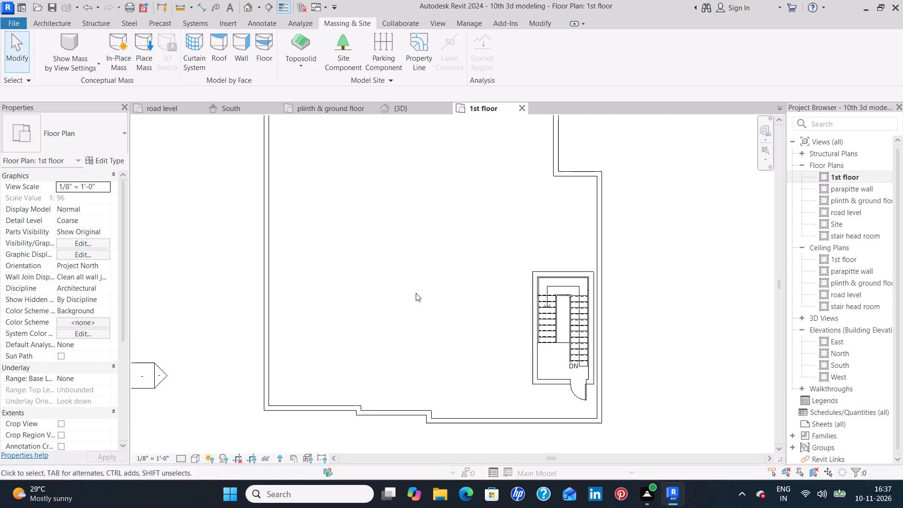
middle_drag(414, 282, 414, 300)
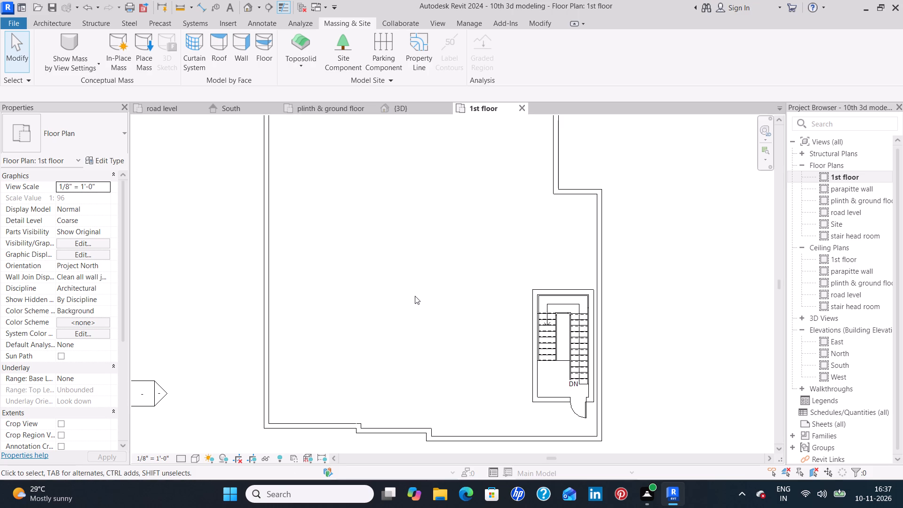
middle_drag(447, 282, 447, 290)
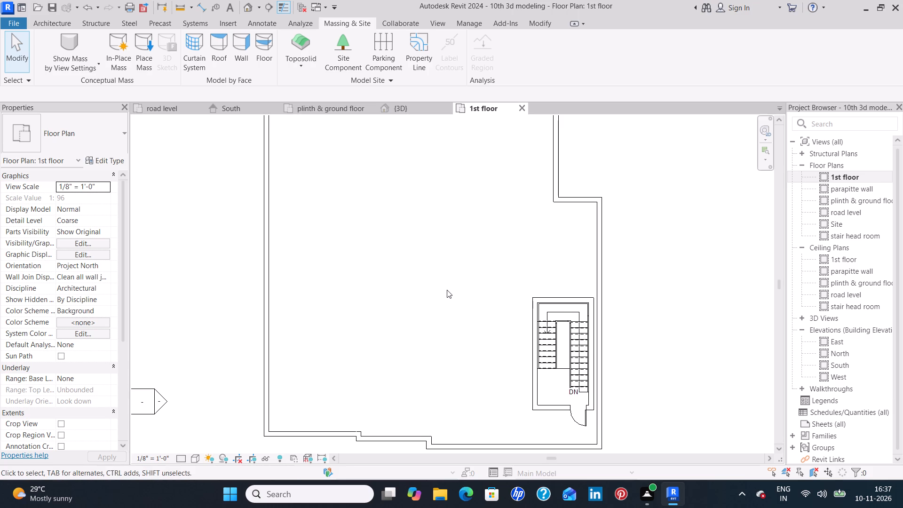
scroll(447, 290, down, 1)
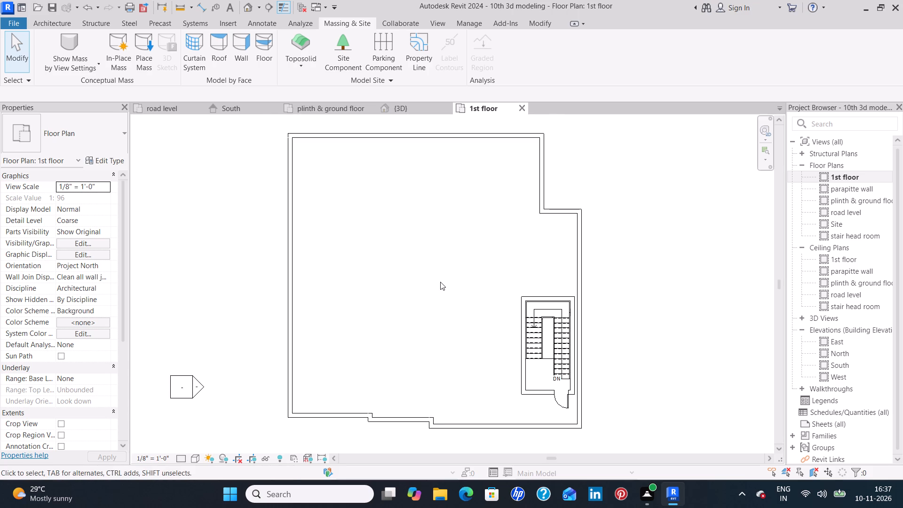
middle_drag(439, 280, 439, 291)
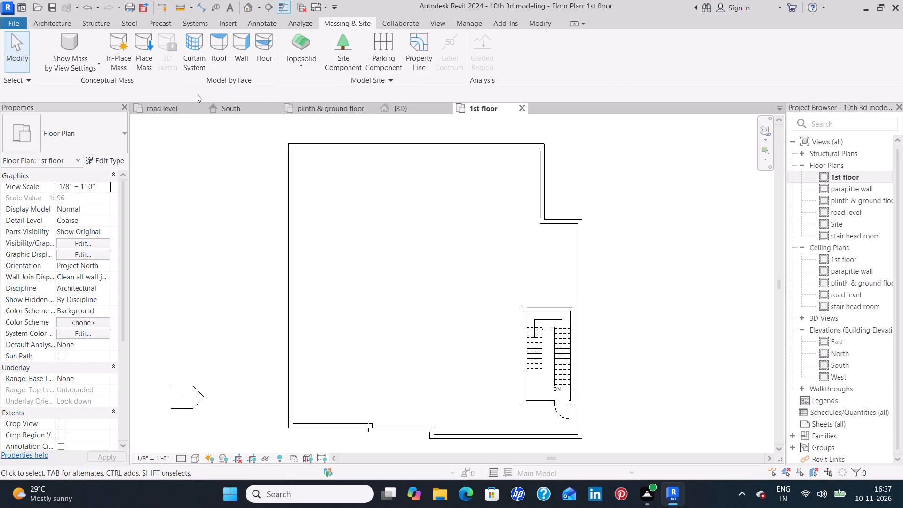
In the road level plan, sketch a rectangular Grassland - 16" toposolid boundary about 64'-6" deep, enclosing the whole house with a margin all around.
click(175, 106)
scroll(467, 301, down, 6)
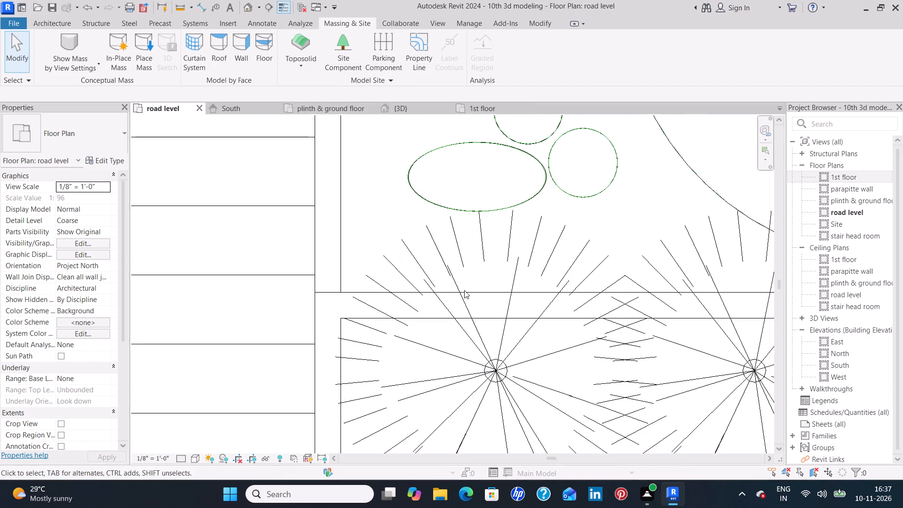
scroll(464, 290, down, 17)
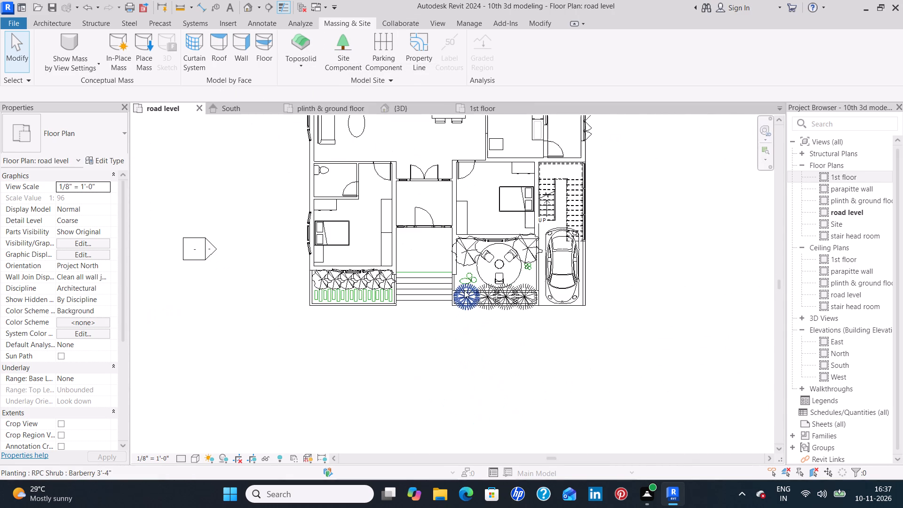
middle_drag(474, 268, 471, 292)
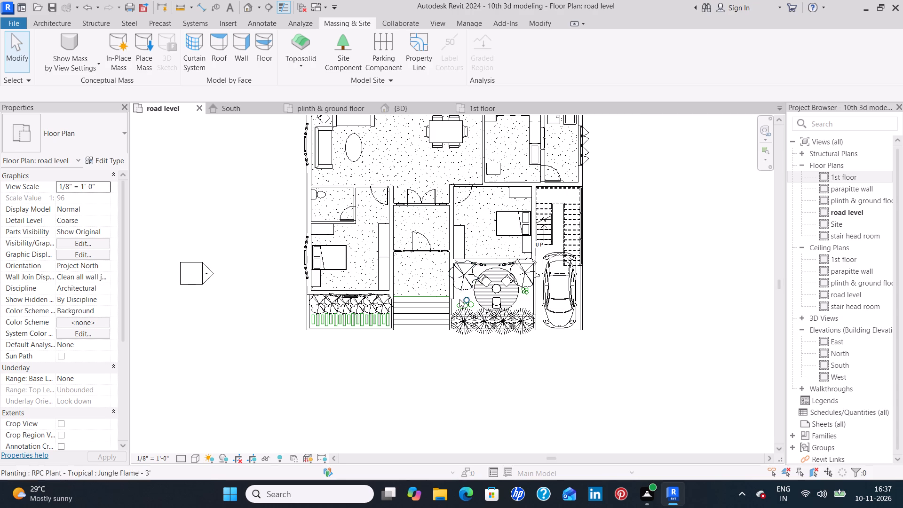
middle_drag(483, 230, 475, 299)
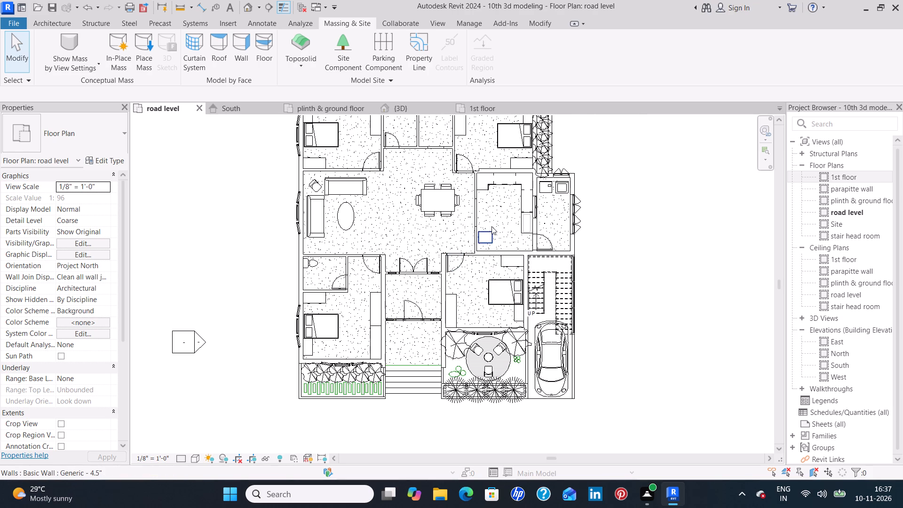
scroll(491, 226, down, 1)
middle_drag(491, 220, 470, 241)
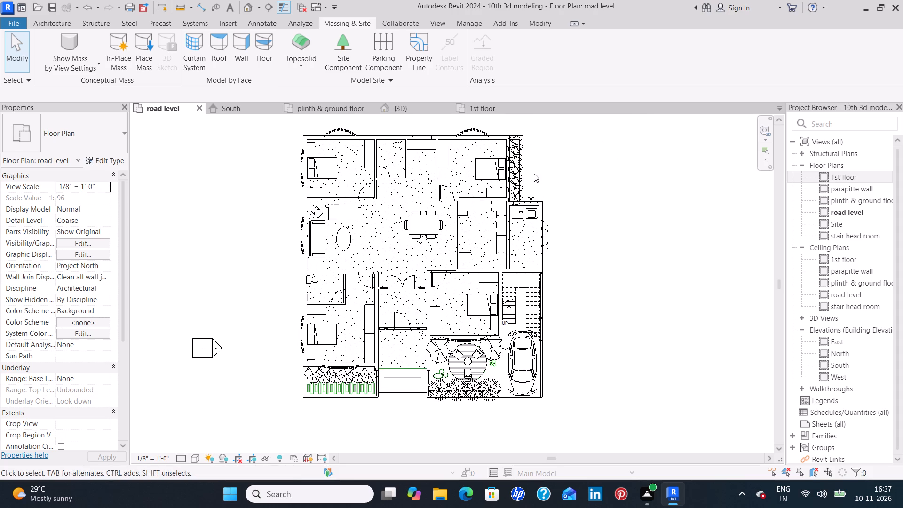
middle_drag(536, 174, 538, 192)
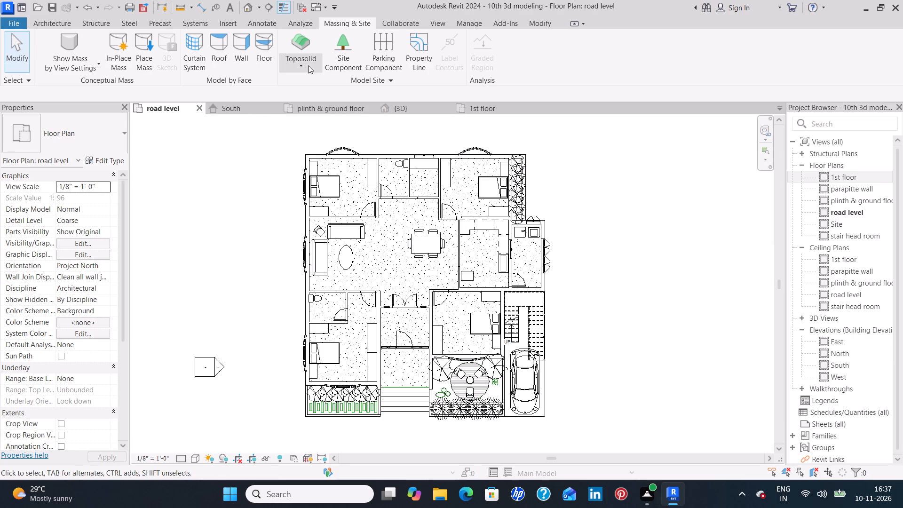
click(303, 45)
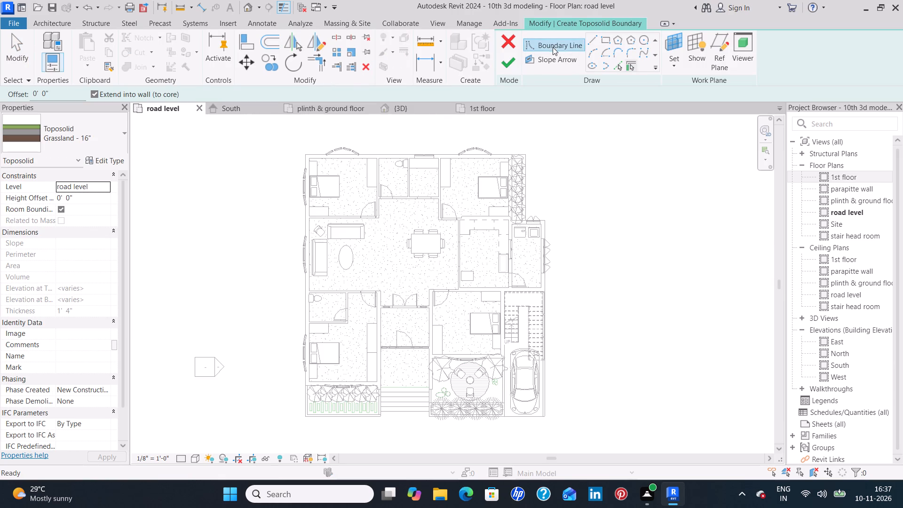
click(605, 41)
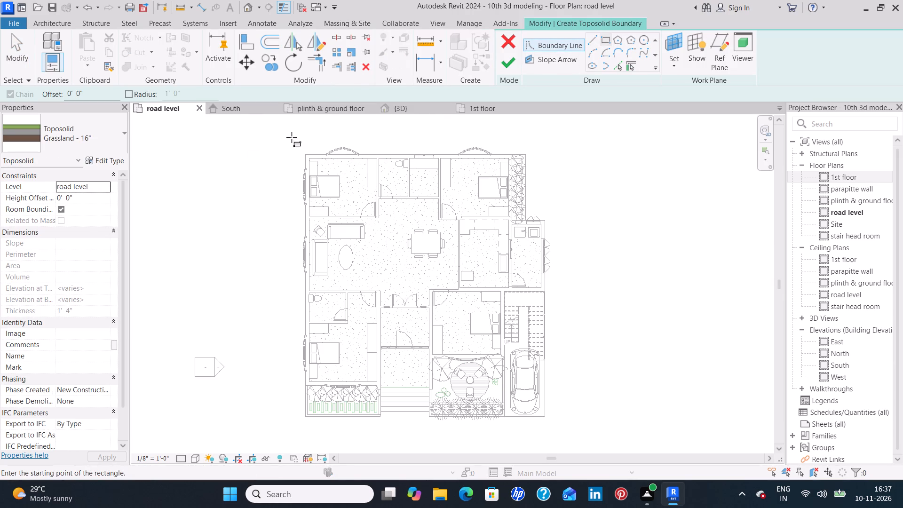
click(288, 128)
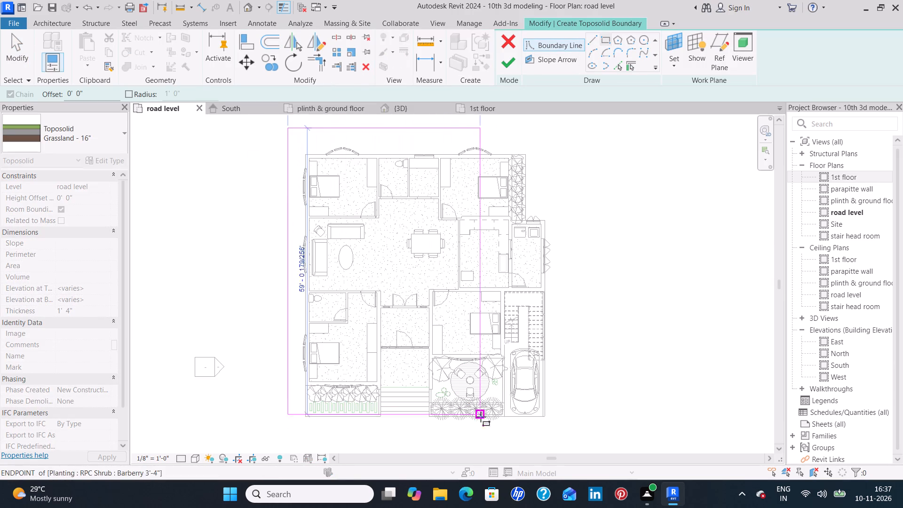
click(563, 442)
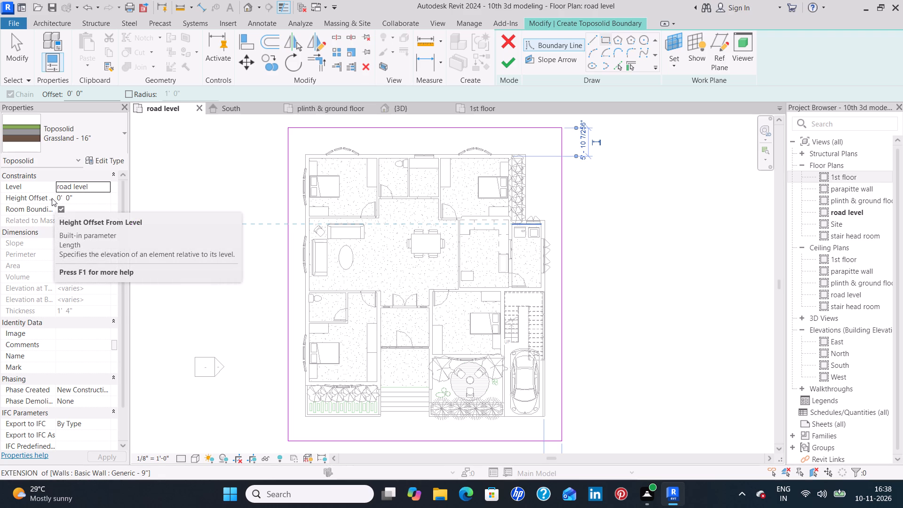
Set the toposolid's height offset from road level to -6" and finish the boundary sketch, dismissing the save reminder without saving.
click(79, 199)
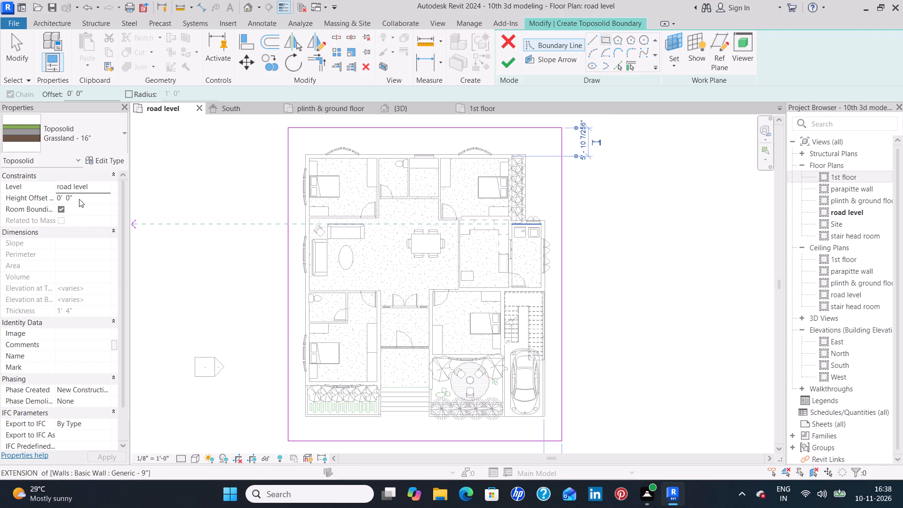
key(BackSpace)
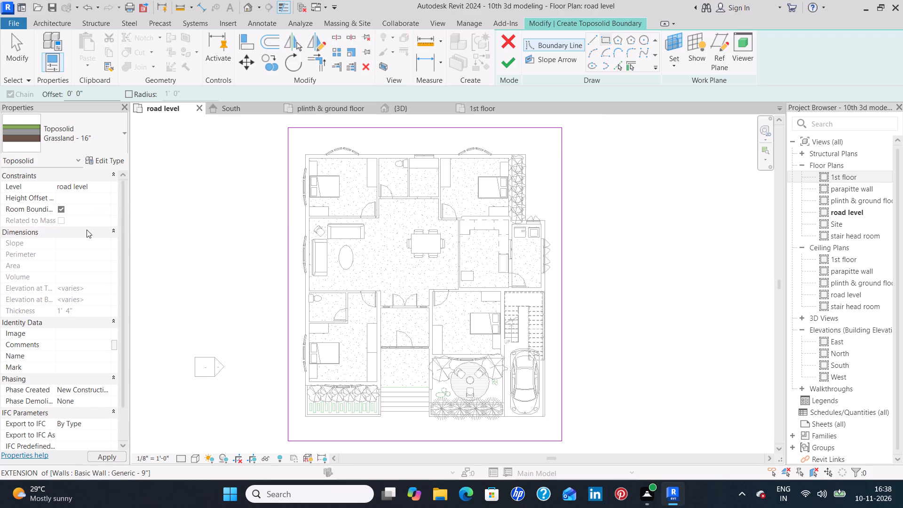
text(-6)
key(shift+quotedbl)
key(Return)
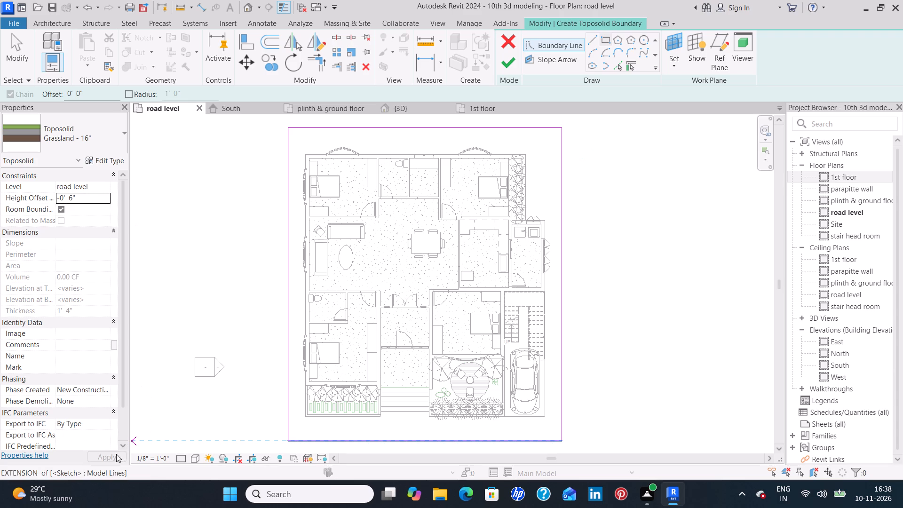
click(113, 458)
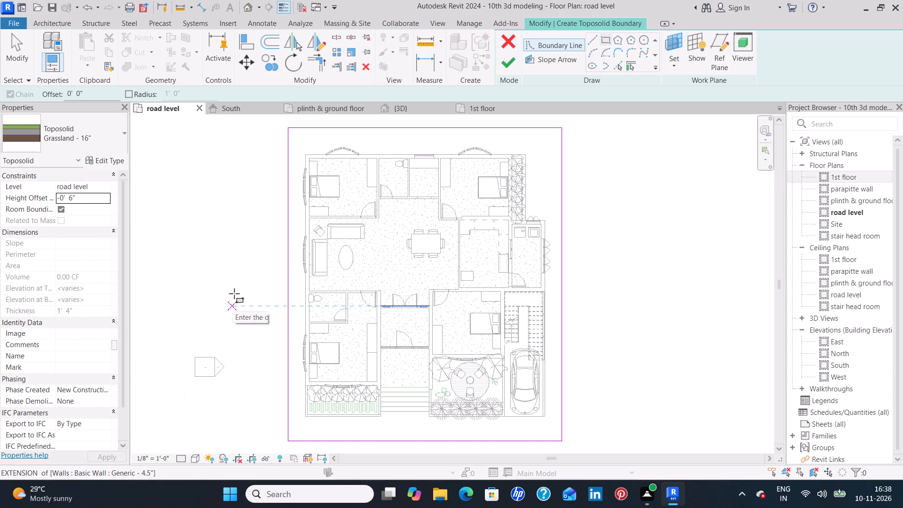
click(507, 56)
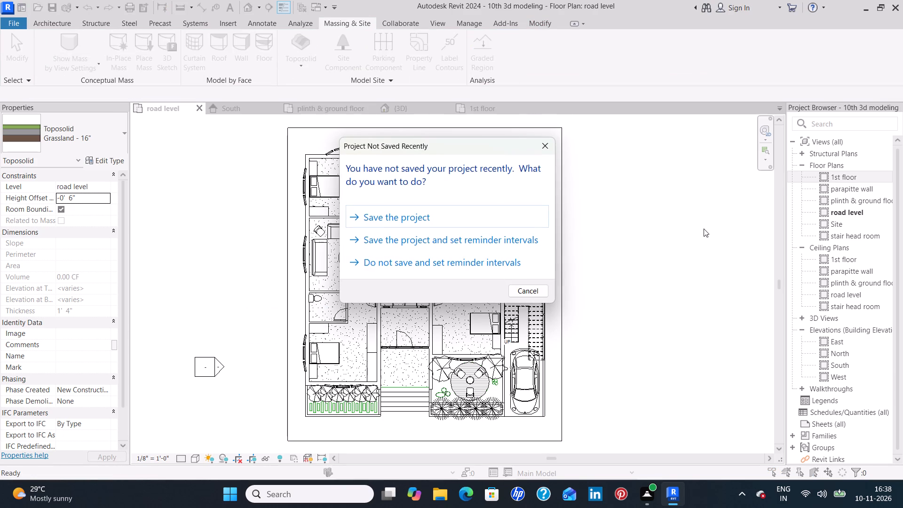
click(548, 145)
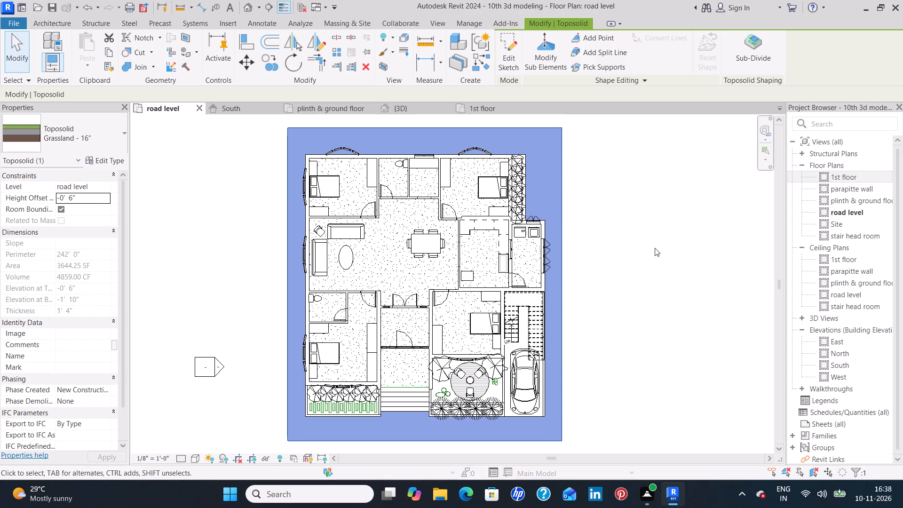
click(655, 248)
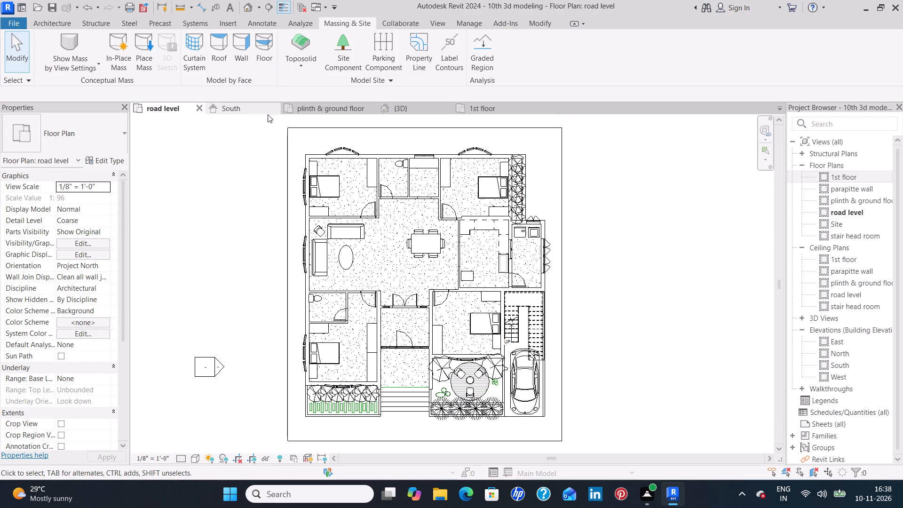
Examine the grass ground around the house in 3D from the car porch corner and side, and glance at the 1st floor plan.
click(413, 111)
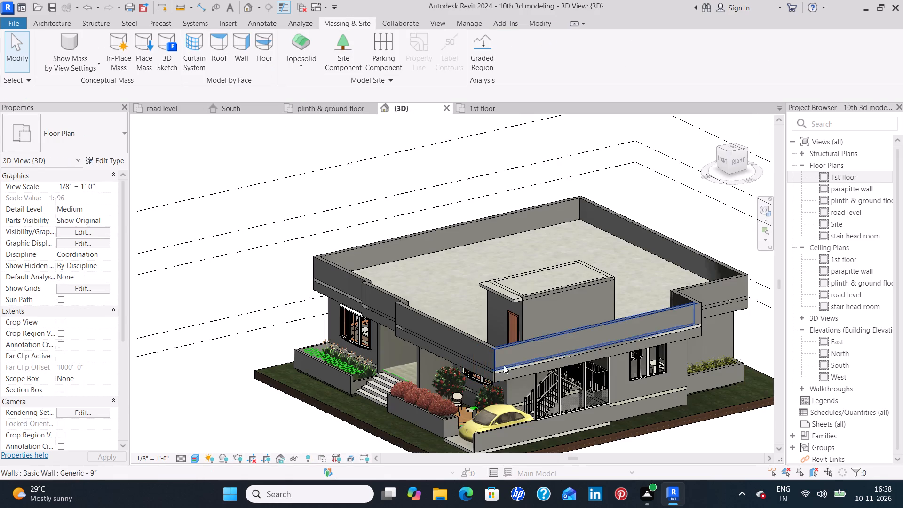
scroll(530, 373, down, 1)
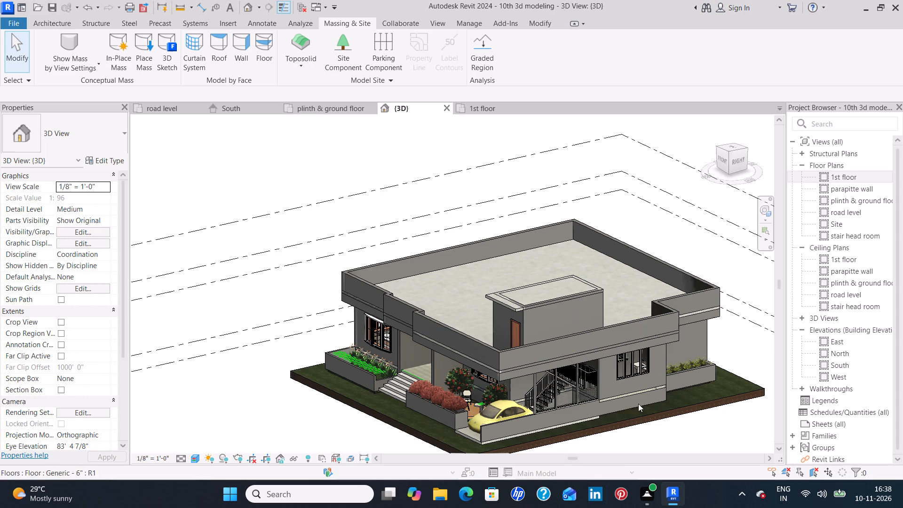
scroll(660, 424, up, 2)
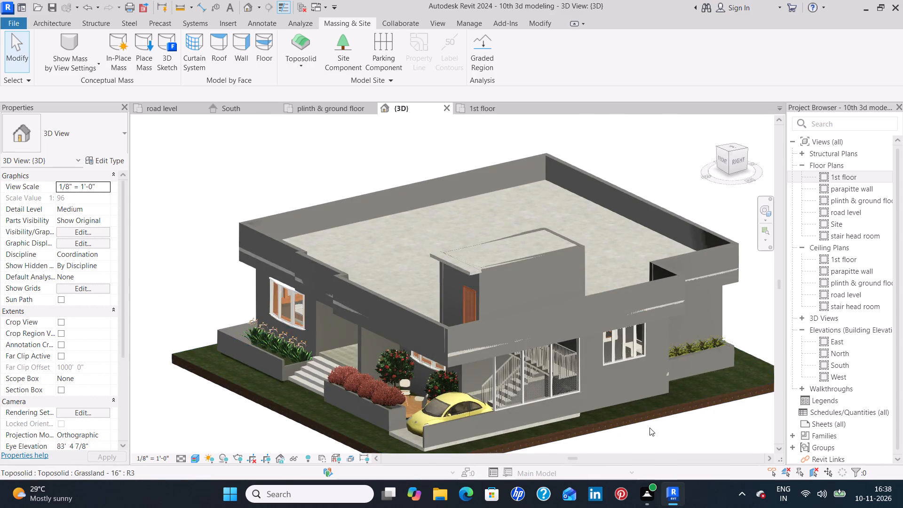
middle_drag(638, 409, 620, 349)
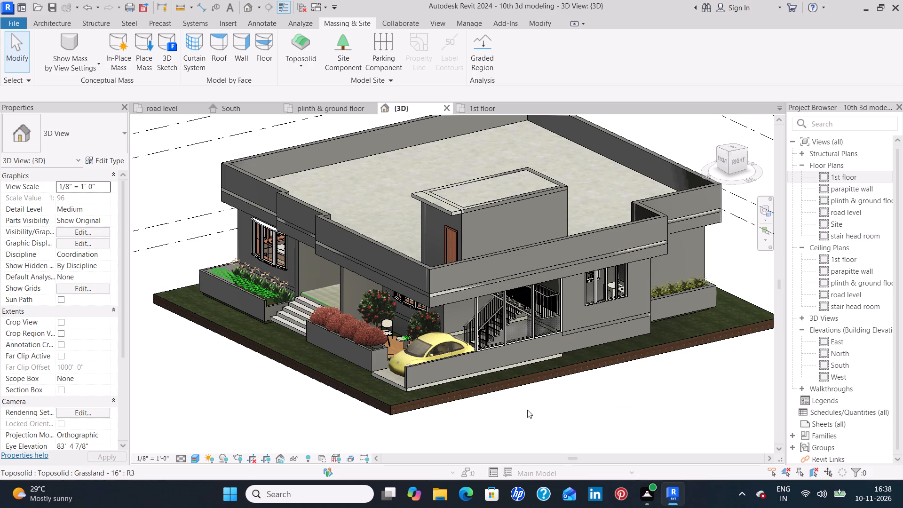
shift+middle_drag(521, 410, 538, 415)
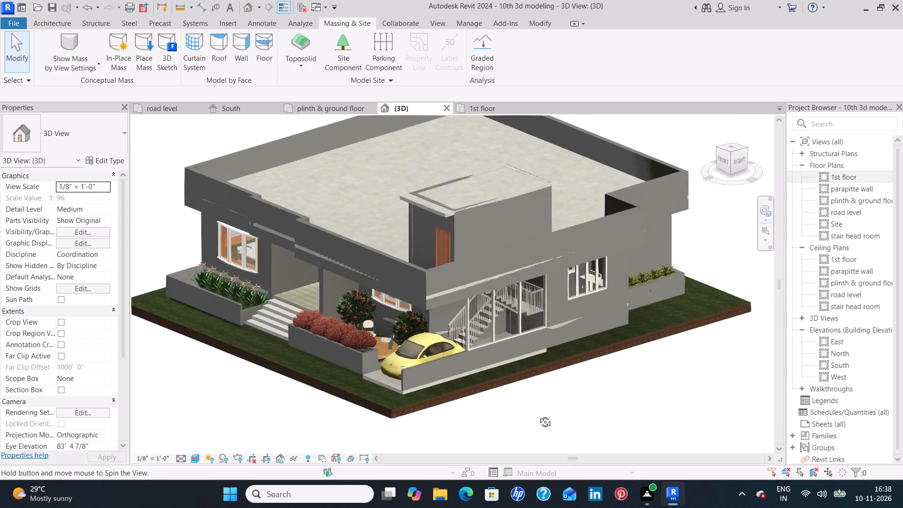
shift+middle_drag(538, 415, 584, 433)
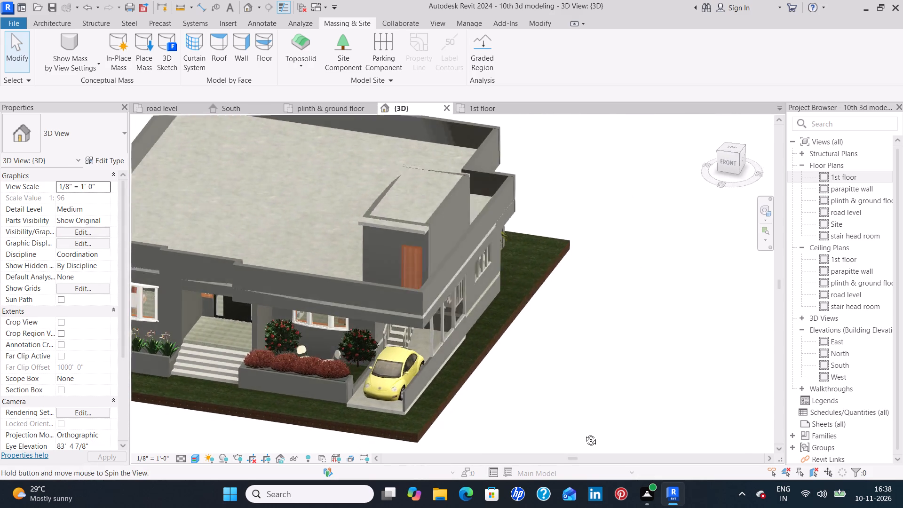
shift+middle_drag(584, 433, 574, 433)
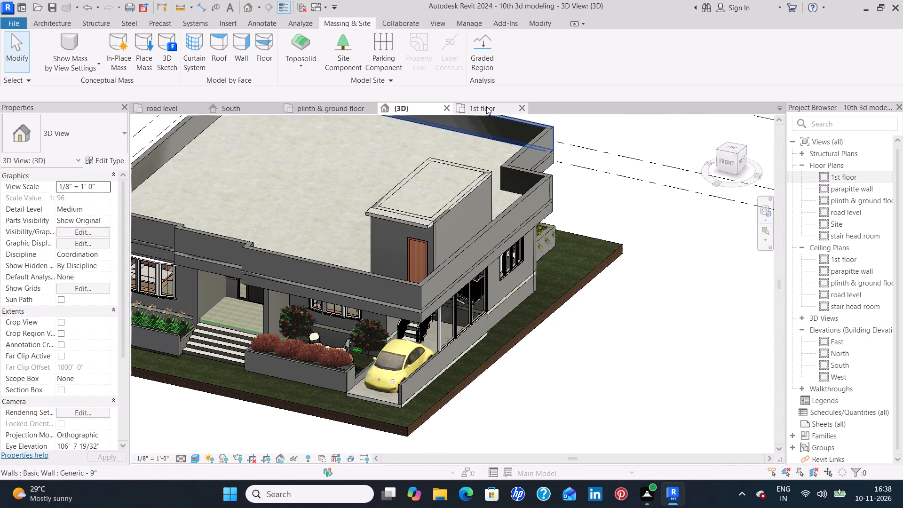
click(486, 106)
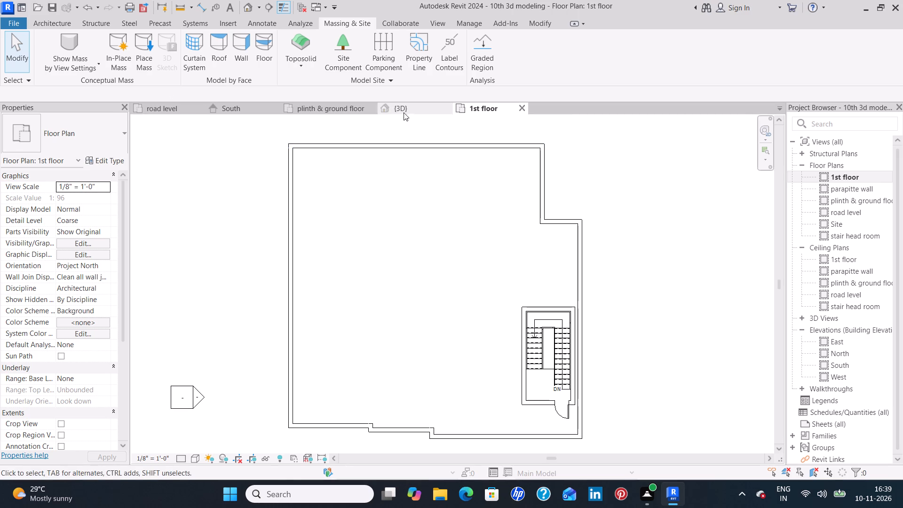
click(414, 107)
Examine the house on its grass ground in 3D from the front, from above and at ground level.
scroll(421, 303, down, 4)
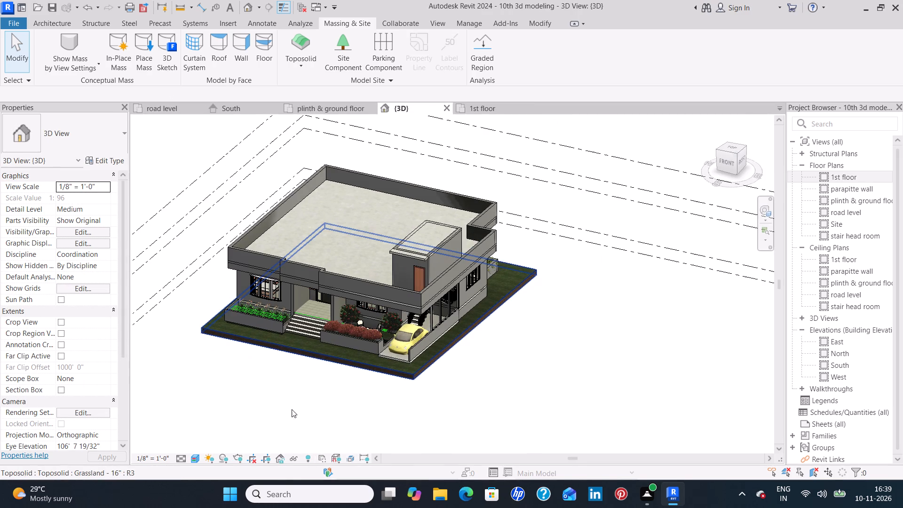
shift+middle_drag(289, 413, 351, 389)
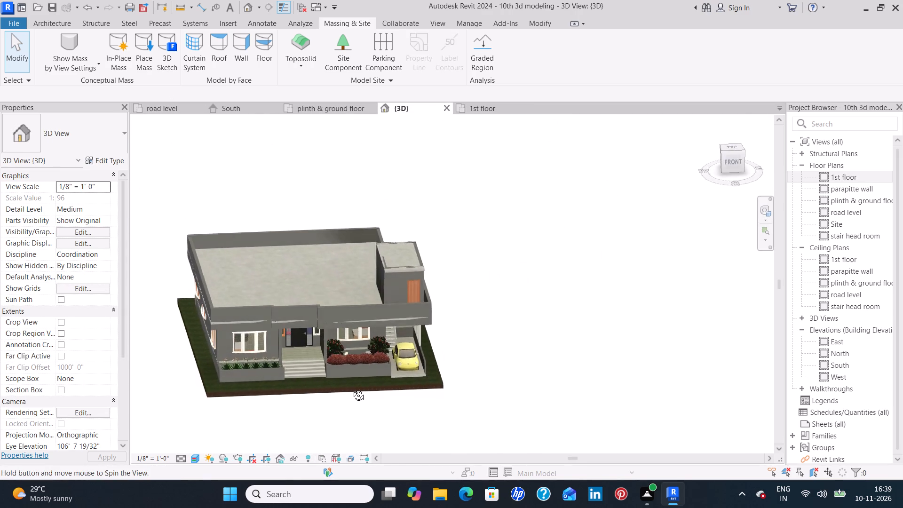
shift+middle_drag(351, 389, 340, 394)
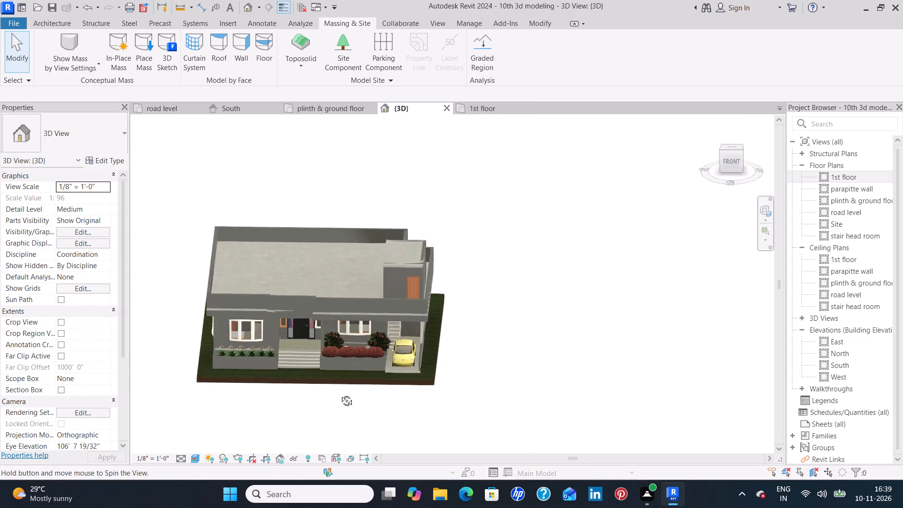
shift+middle_drag(340, 394, 326, 420)
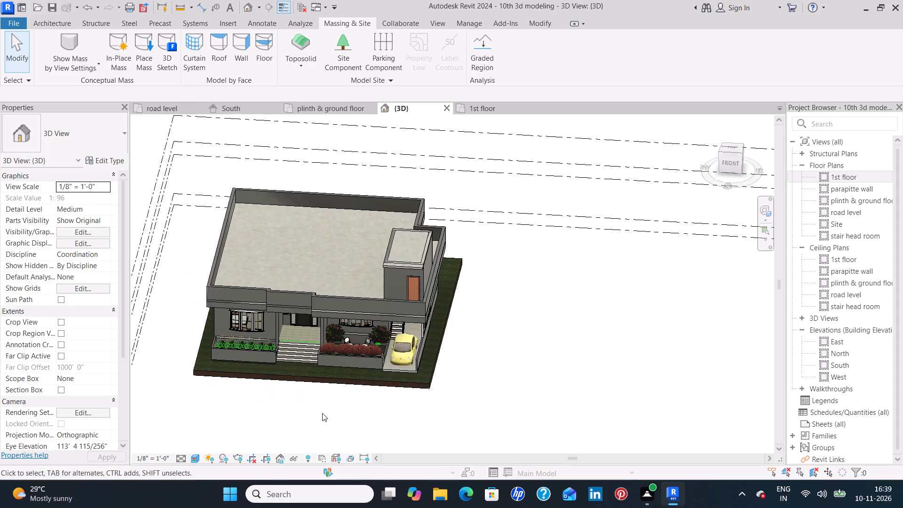
scroll(279, 299, up, 5)
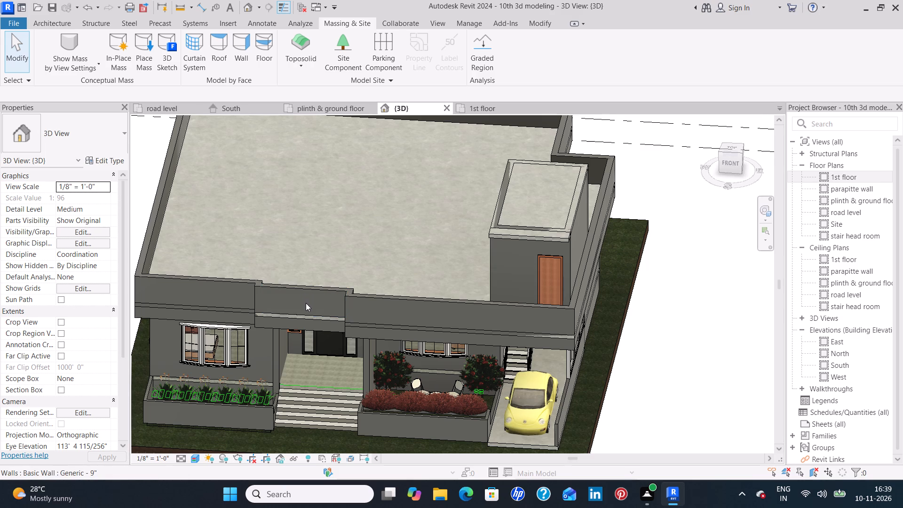
scroll(306, 303, down, 1)
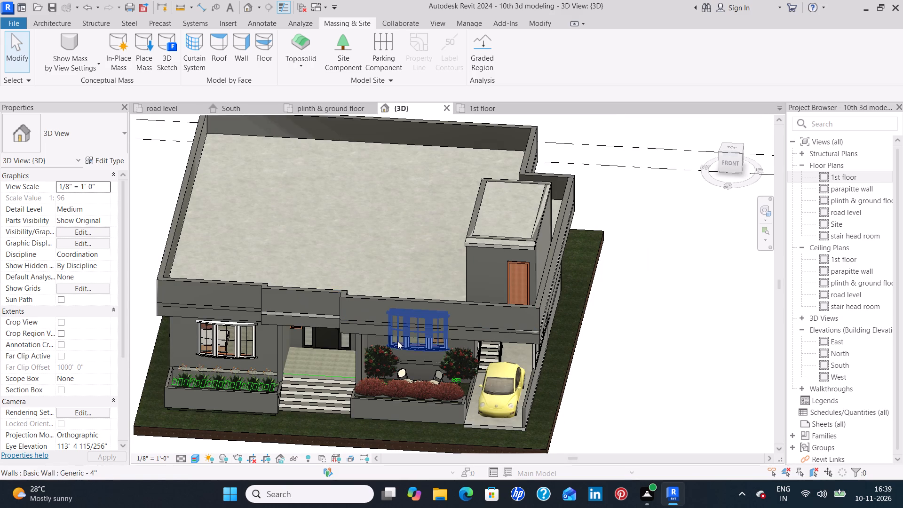
middle_drag(407, 373, 419, 272)
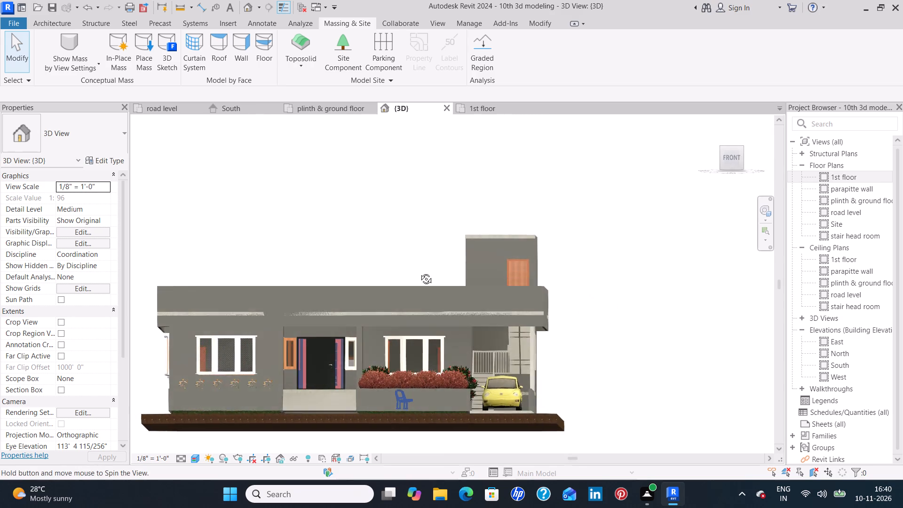
middle_drag(419, 272, 388, 285)
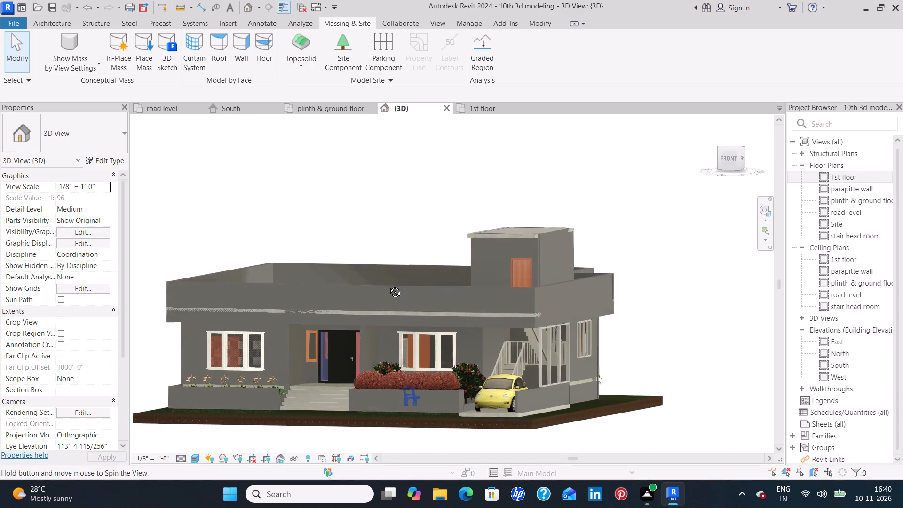
middle_drag(388, 285, 351, 369)
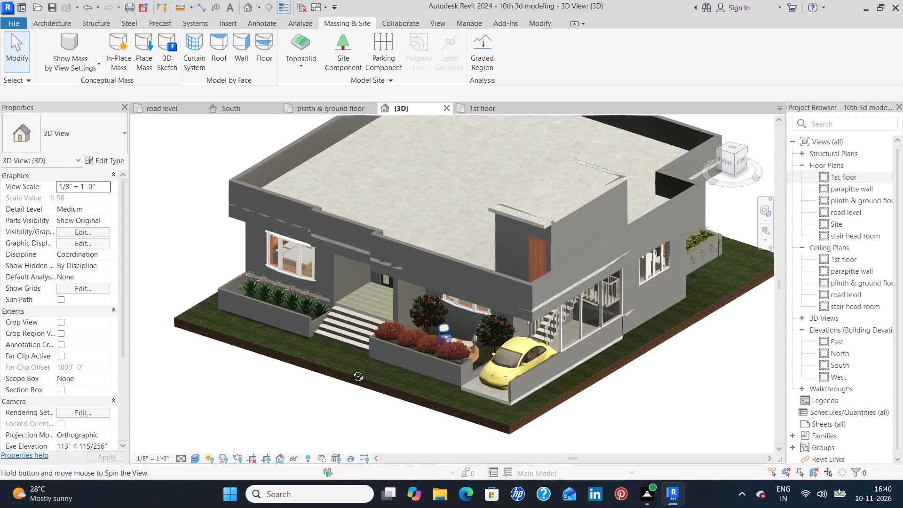
Examine the whole house on its grass ground in 3D from the car porch corner, from above and near roof height.
middle_drag(351, 369, 316, 372)
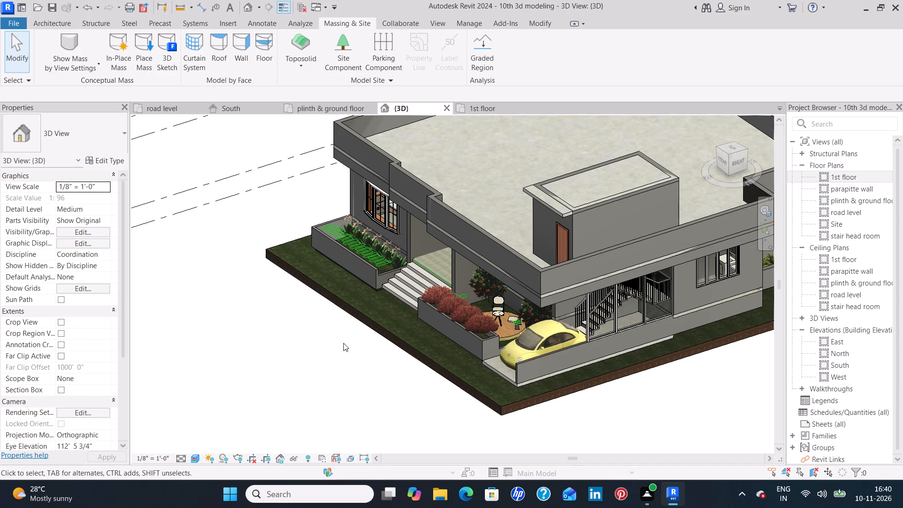
shift+middle_drag(343, 343, 354, 330)
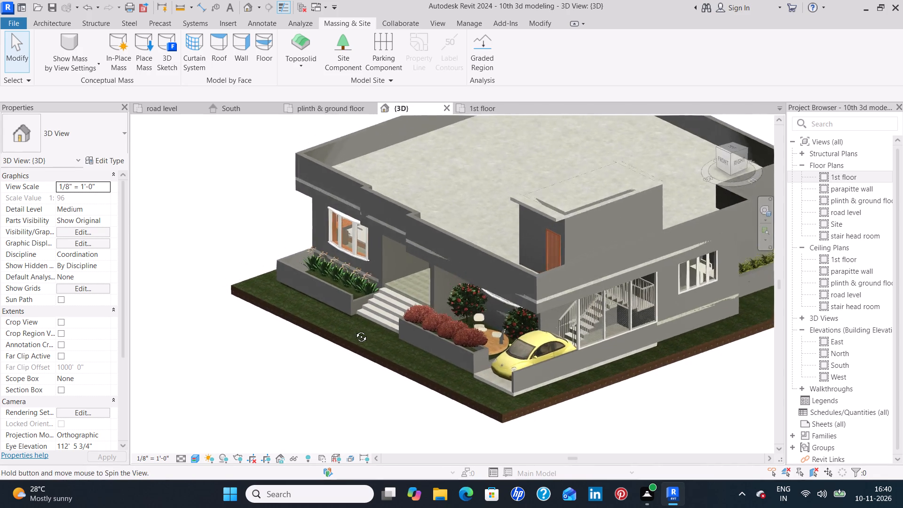
shift+middle_drag(354, 330, 354, 305)
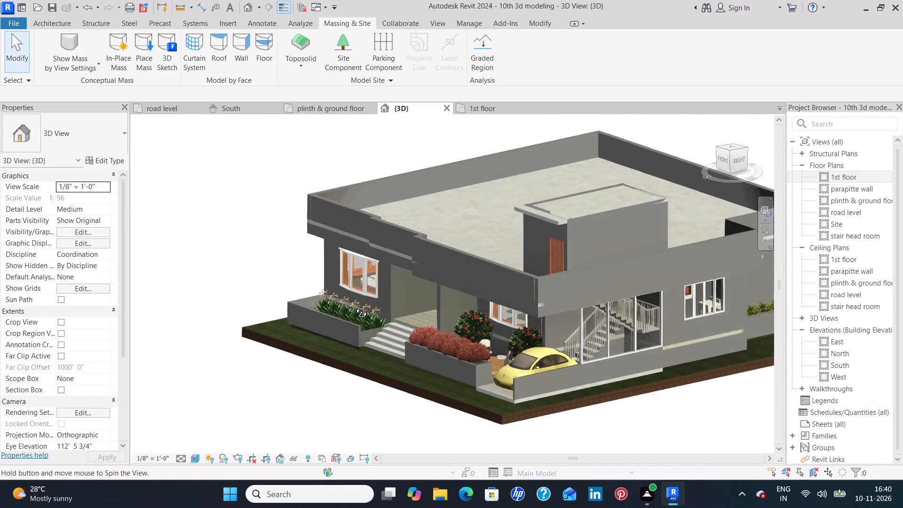
shift+middle_drag(354, 305, 371, 286)
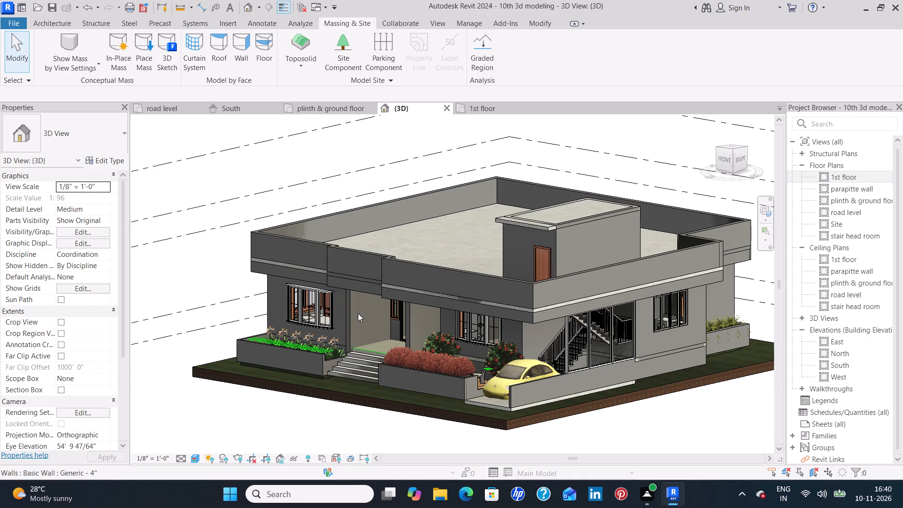
scroll(356, 312, down, 1)
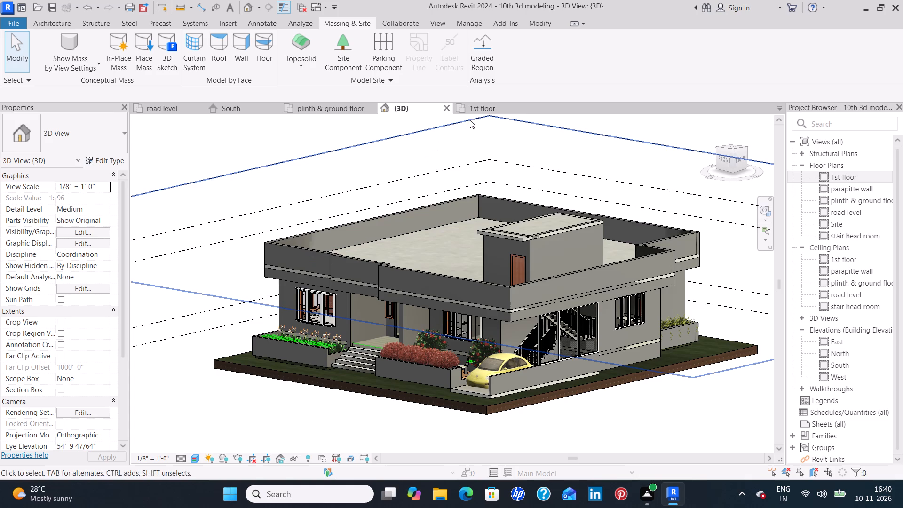
In the 1st floor plan, place a perspective camera at 5'-6" offset, outside the stair-side front corner and aimed diagonally across the house.
click(476, 106)
scroll(441, 346, down, 3)
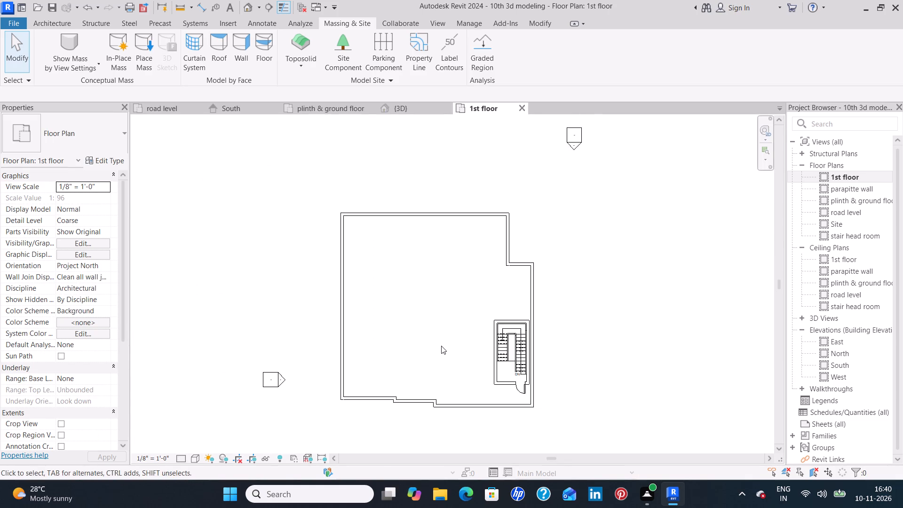
middle_drag(433, 332, 394, 220)
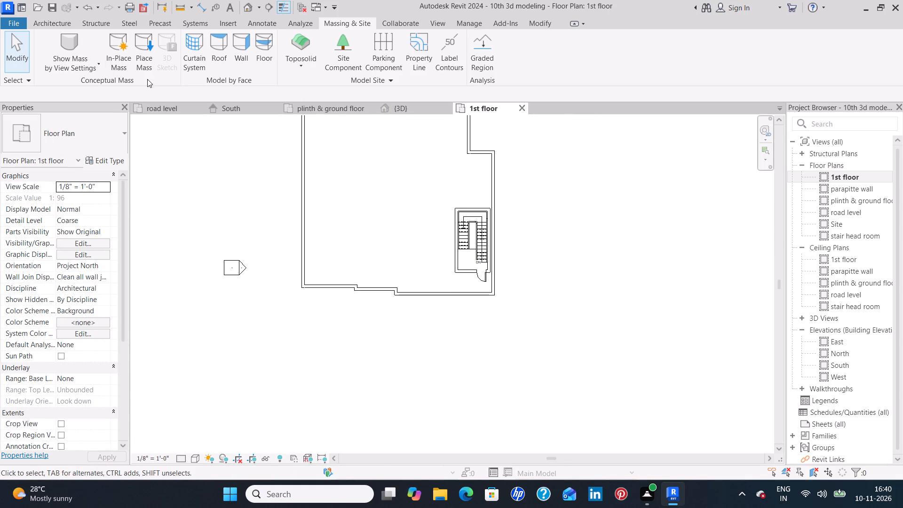
click(63, 24)
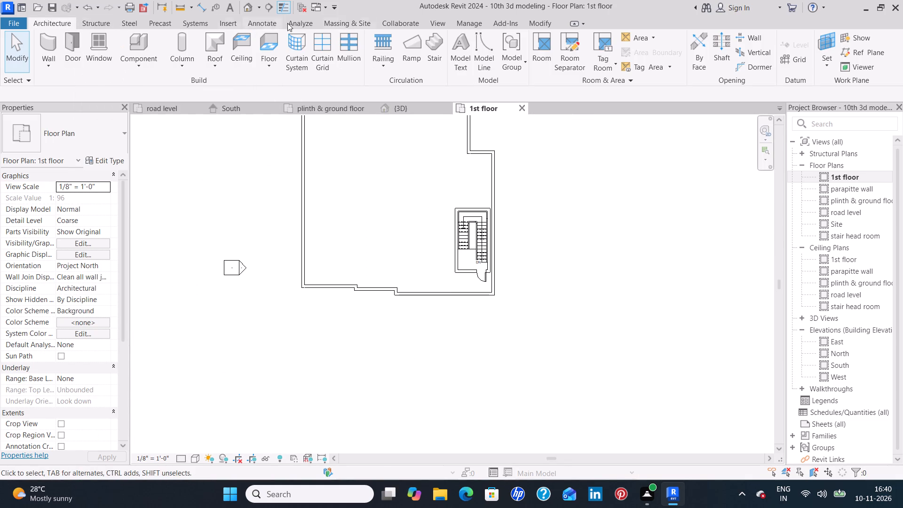
click(446, 20)
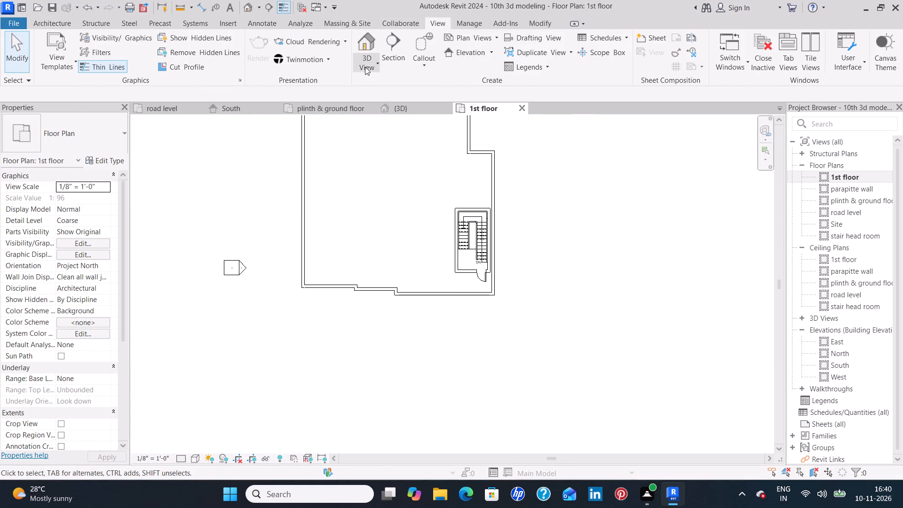
click(365, 67)
click(380, 109)
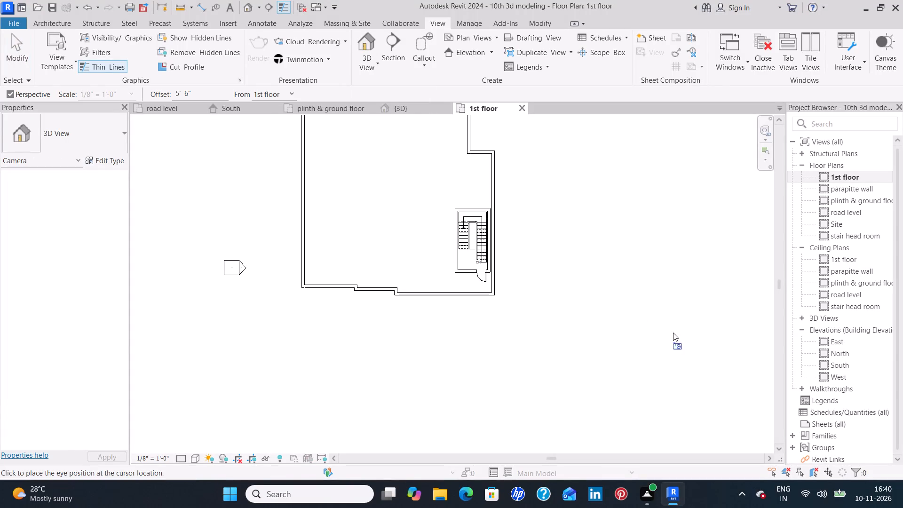
click(646, 323)
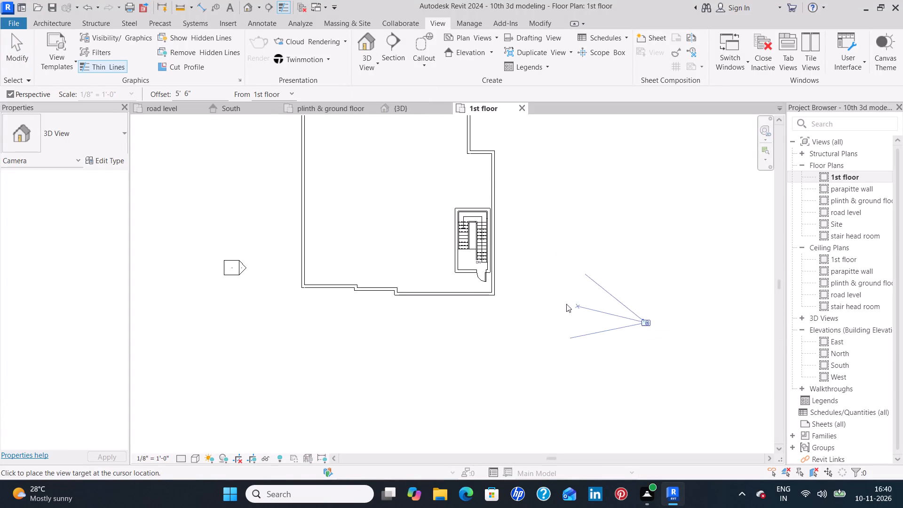
click(356, 216)
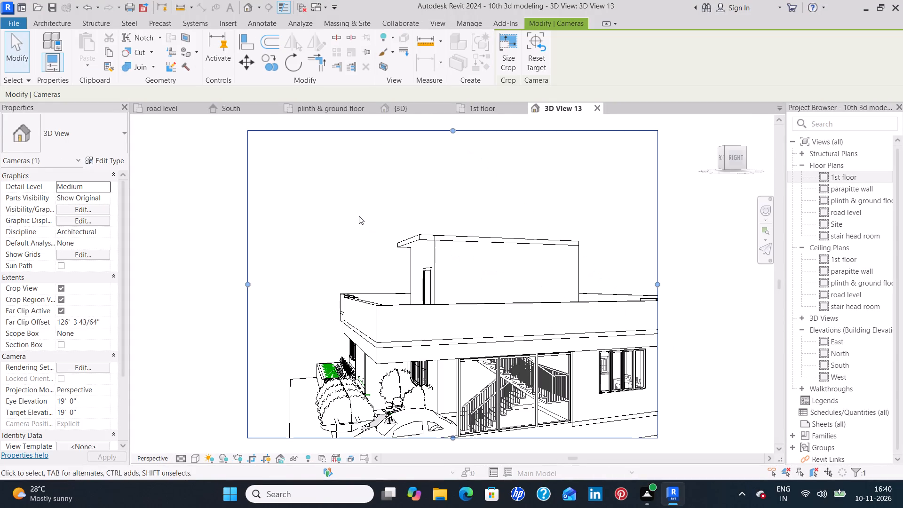
Extend the camera view's crop region downward to take in the full depth of the grass ground below the car porch.
middle_drag(463, 413, 462, 372)
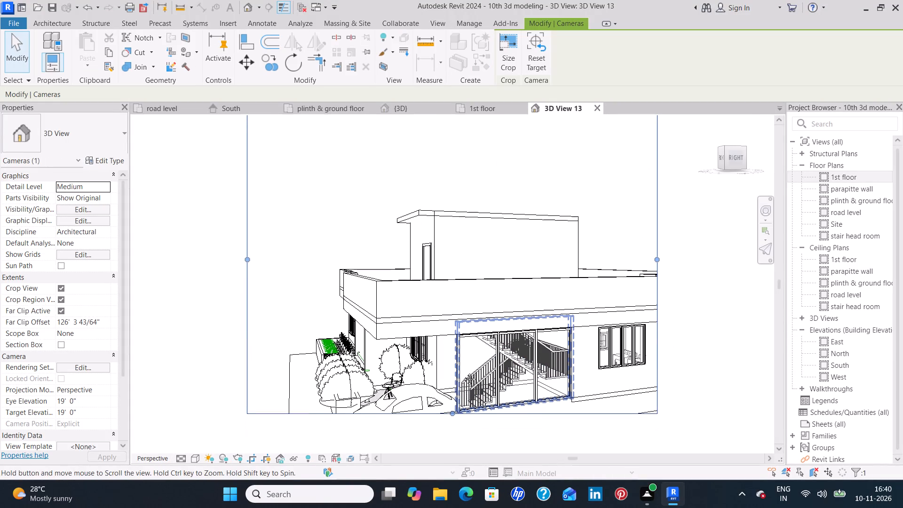
middle_drag(462, 372, 462, 313)
drag(451, 337, 455, 377)
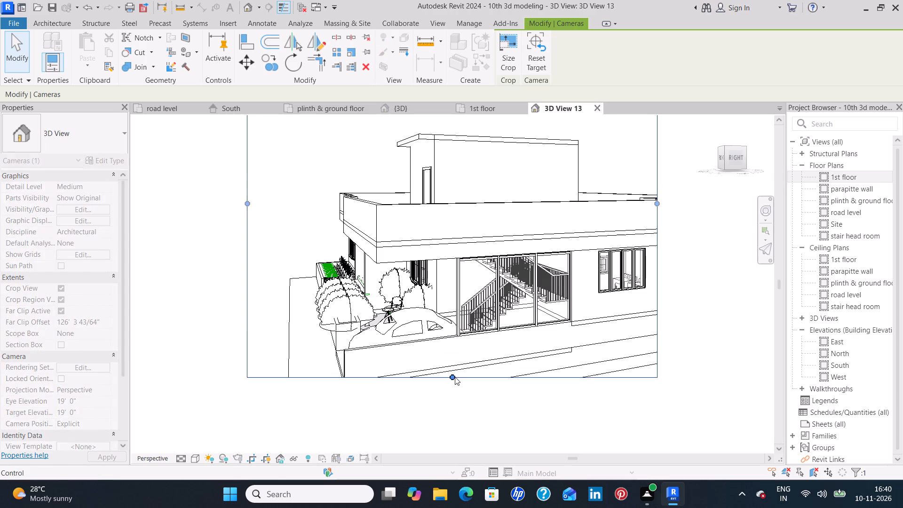
drag(449, 378, 453, 395)
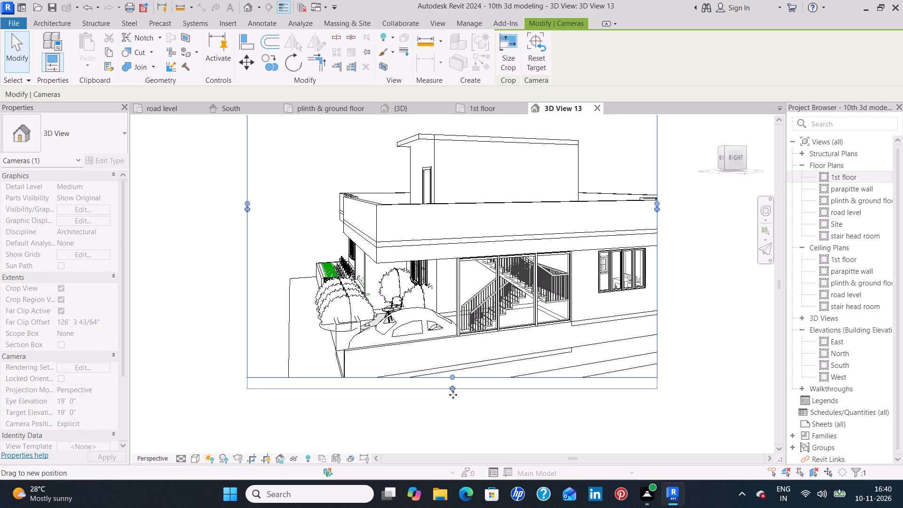
drag(453, 395, 454, 408)
middle_drag(451, 394, 430, 332)
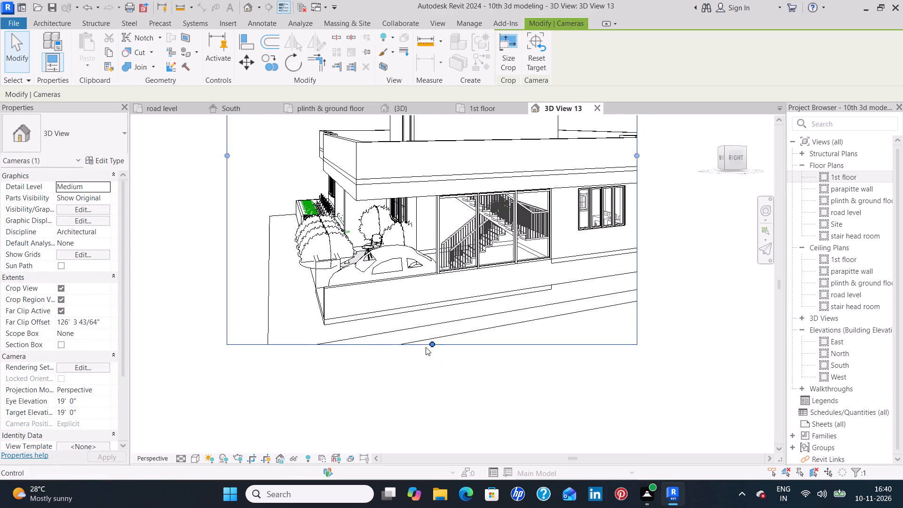
drag(430, 344, 435, 373)
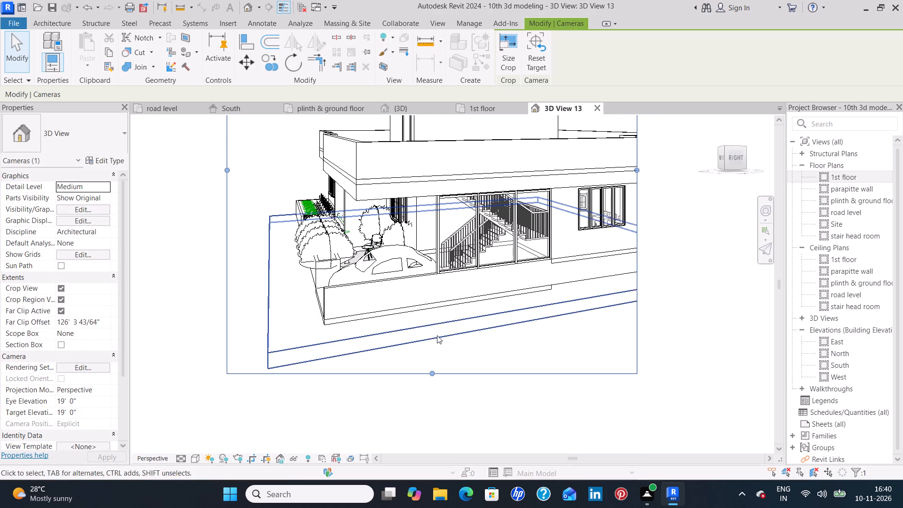
Lower the crop region's upper edge to just above the stair head room and widen it past the rear corner of the house.
middle_drag(437, 337, 442, 390)
middle_drag(429, 288, 434, 398)
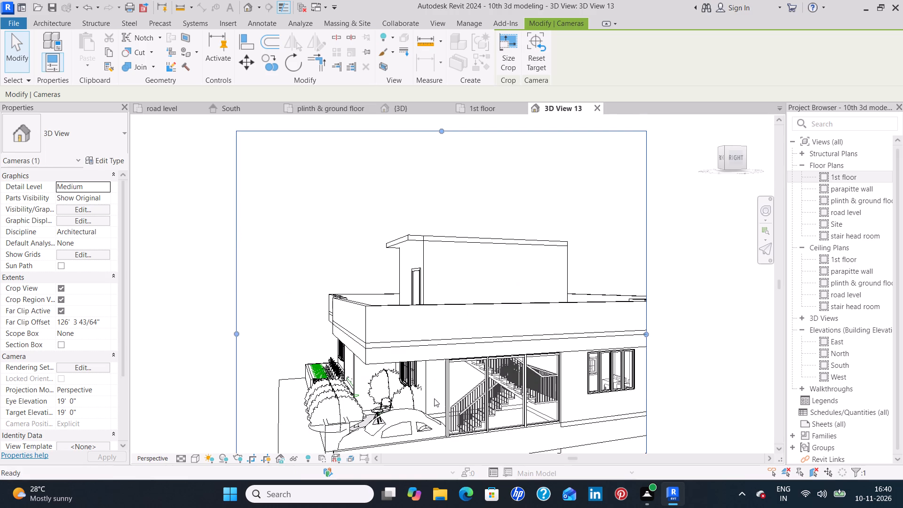
drag(440, 127, 463, 206)
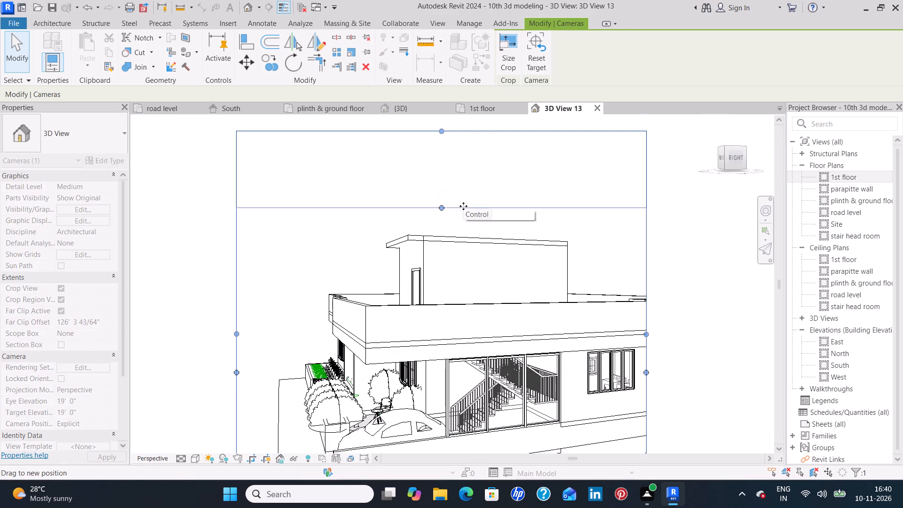
drag(463, 206, 463, 206)
middle_drag(504, 244, 502, 202)
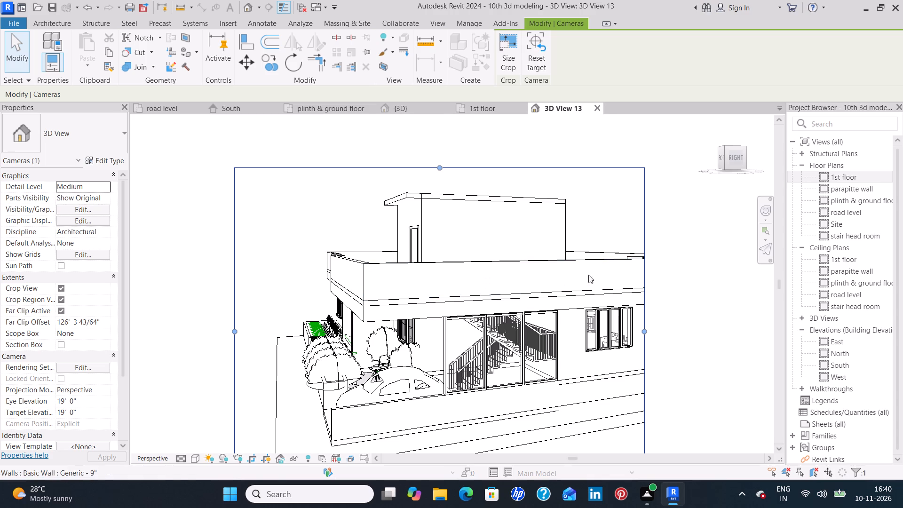
drag(644, 332, 690, 333)
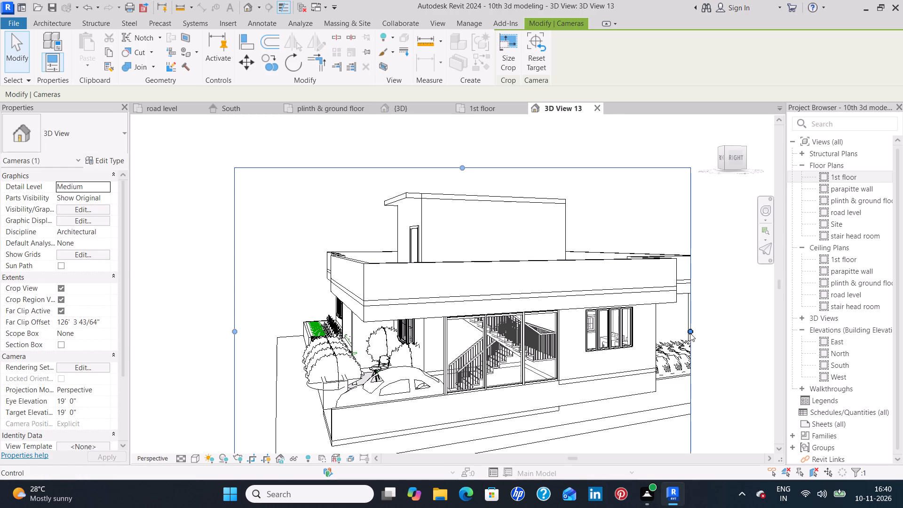
middle_drag(461, 381, 451, 336)
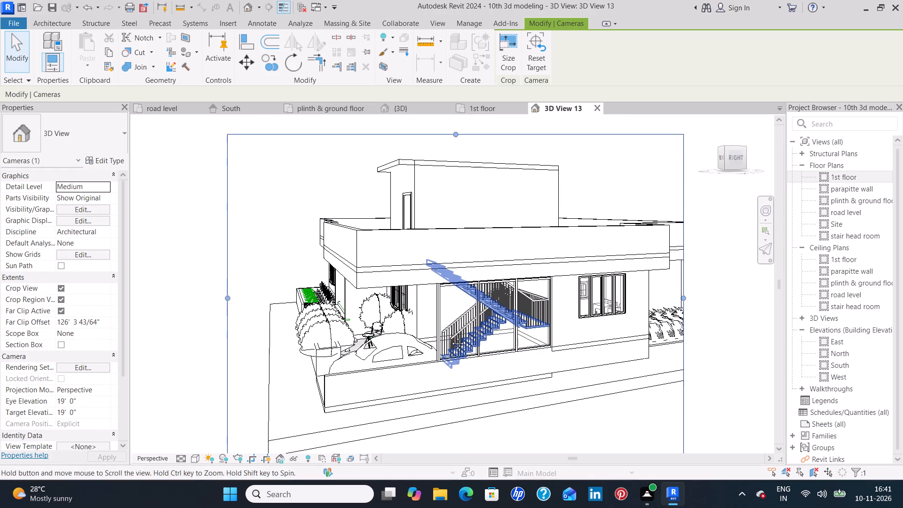
middle_drag(451, 336, 450, 334)
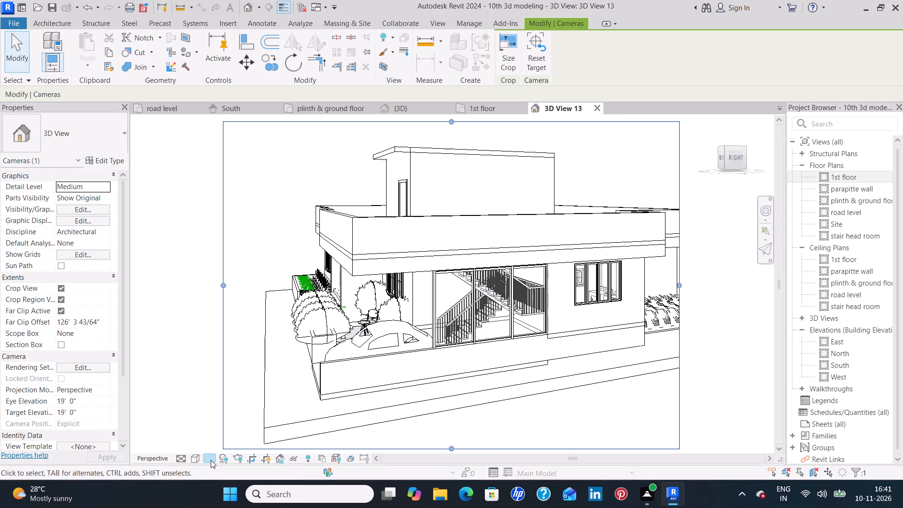
Set the camera view to the Realistic visual style and orbit it to a raised view of the house front.
click(195, 460)
click(227, 452)
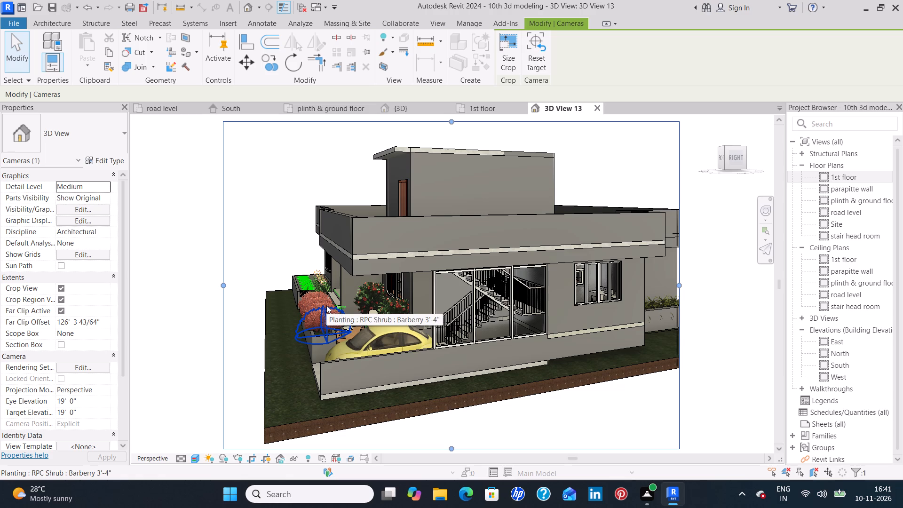
shift+middle_drag(329, 308, 419, 352)
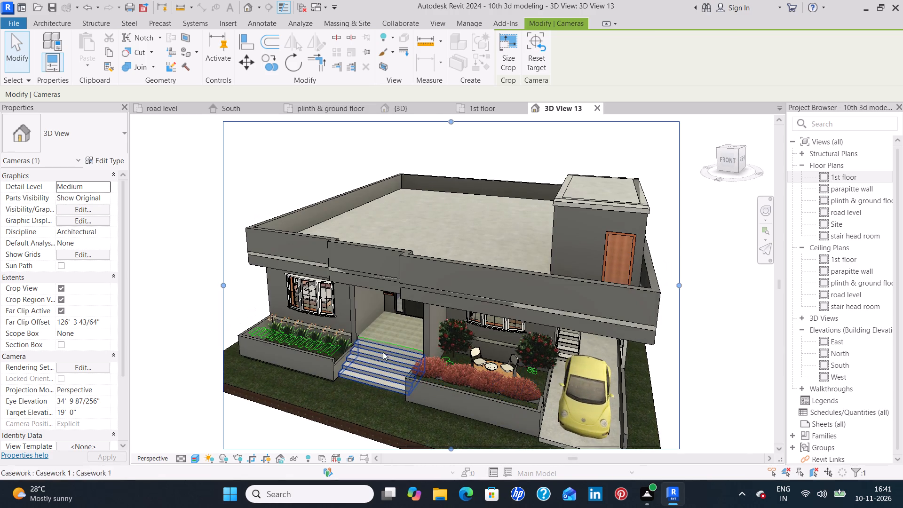
Delete stray green model lines one at a time at the entrance-steps end of the planter below the bay window.
click(335, 349)
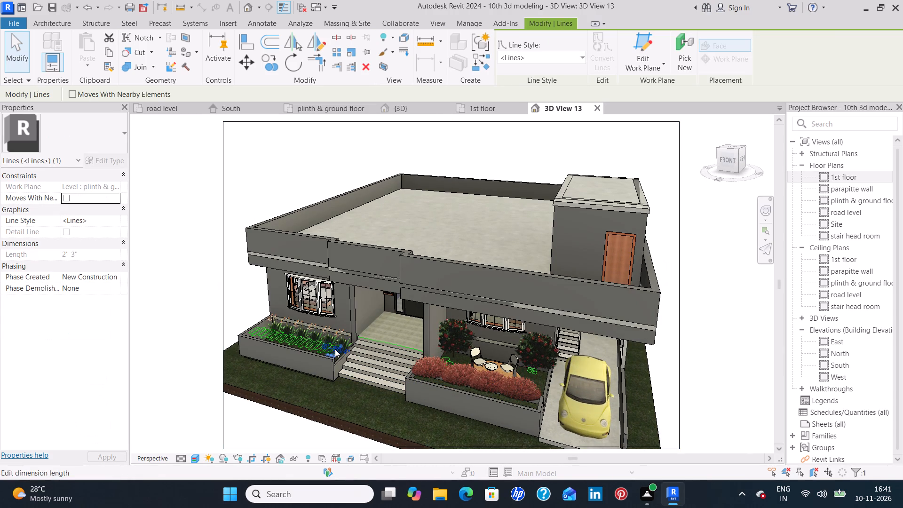
key(Delete)
click(331, 349)
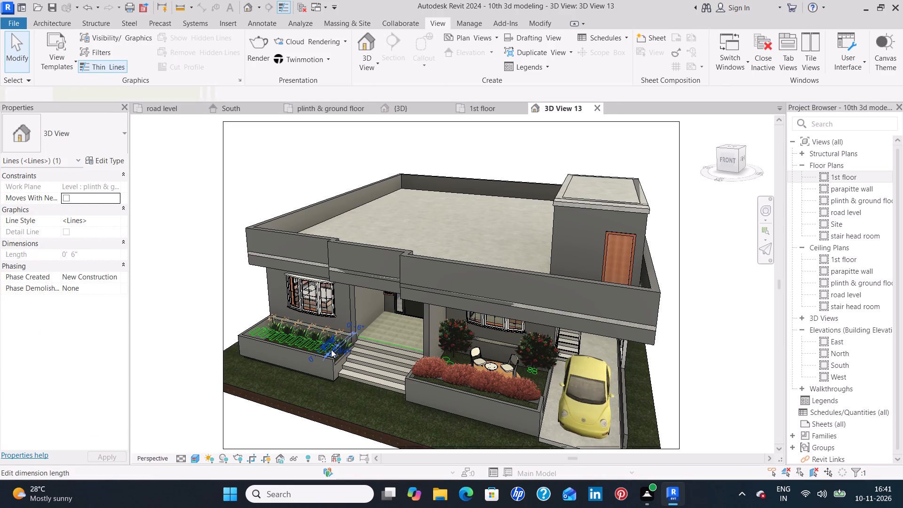
key(Delete)
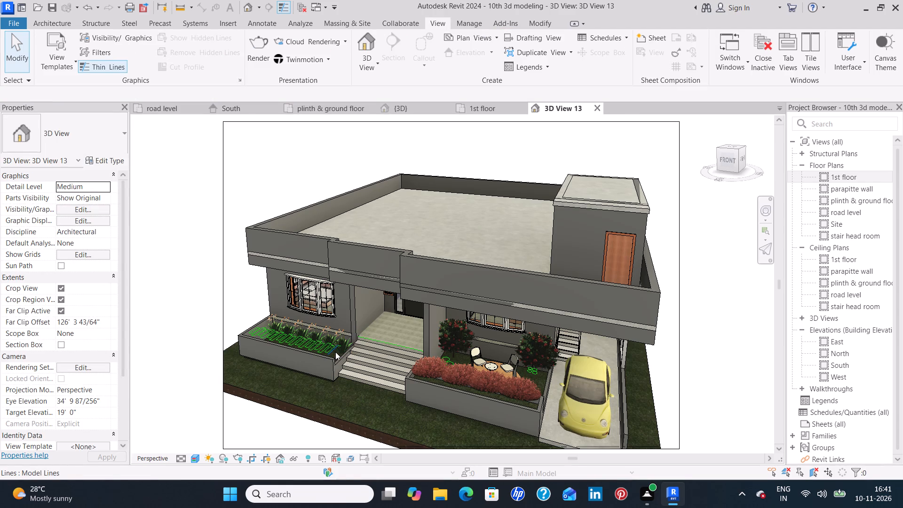
click(335, 352)
key(Delete)
Select 25 of the green model lines along the full length of the planter below the bay window and delete them together.
scroll(332, 351, up, 5)
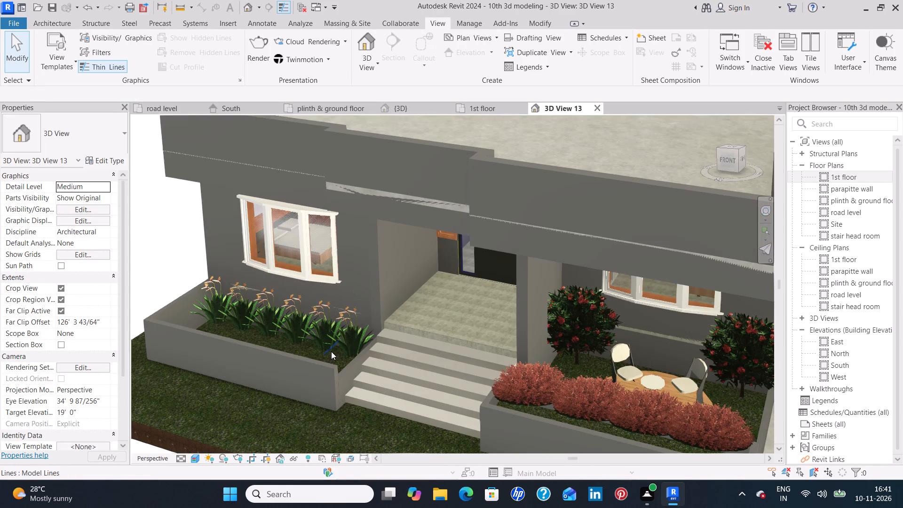
click(331, 343)
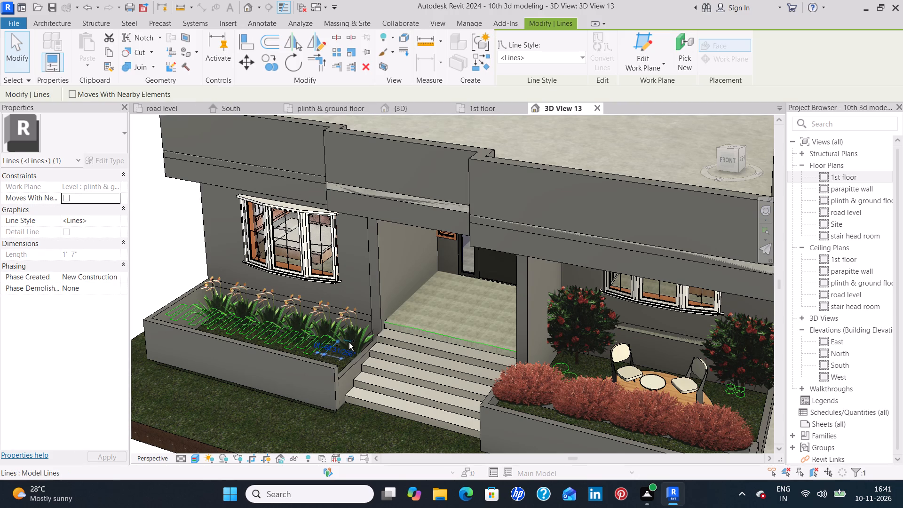
ctrl+click(349, 342)
ctrl+click(326, 345)
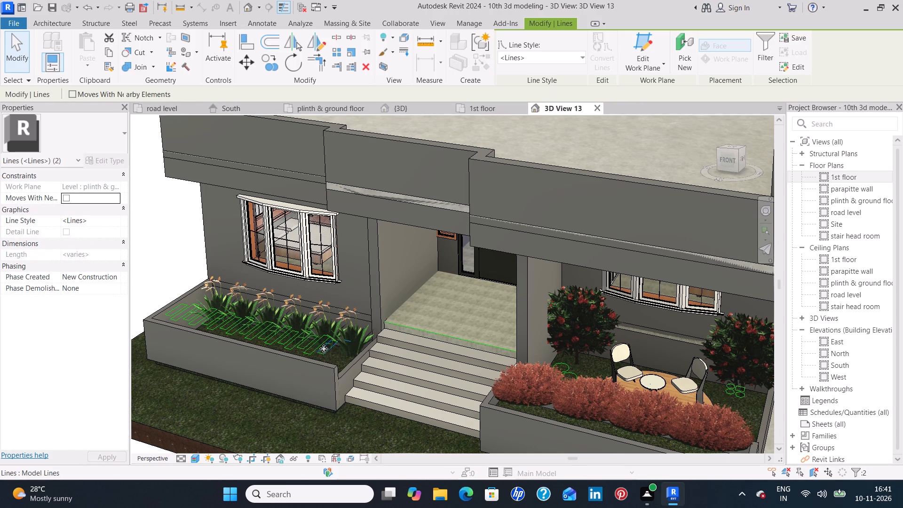
ctrl+click(313, 349)
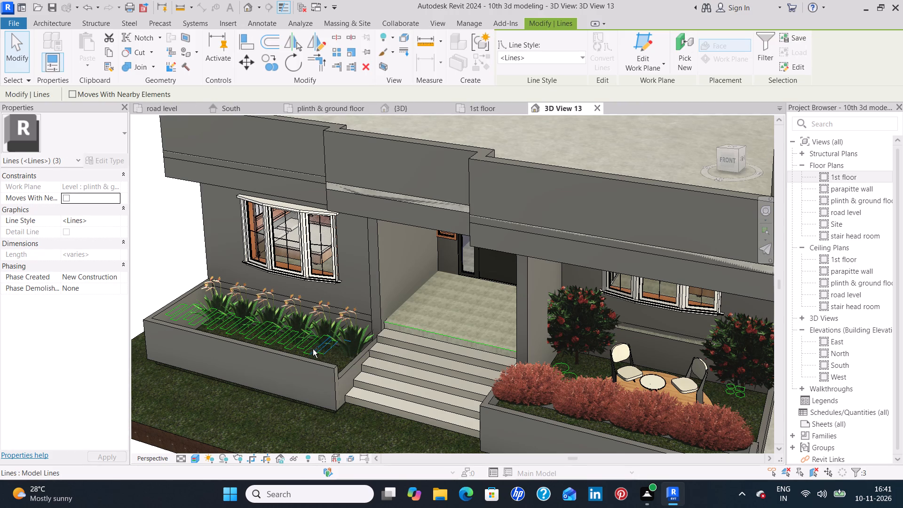
ctrl+click(310, 346)
ctrl+click(309, 344)
ctrl+click(298, 336)
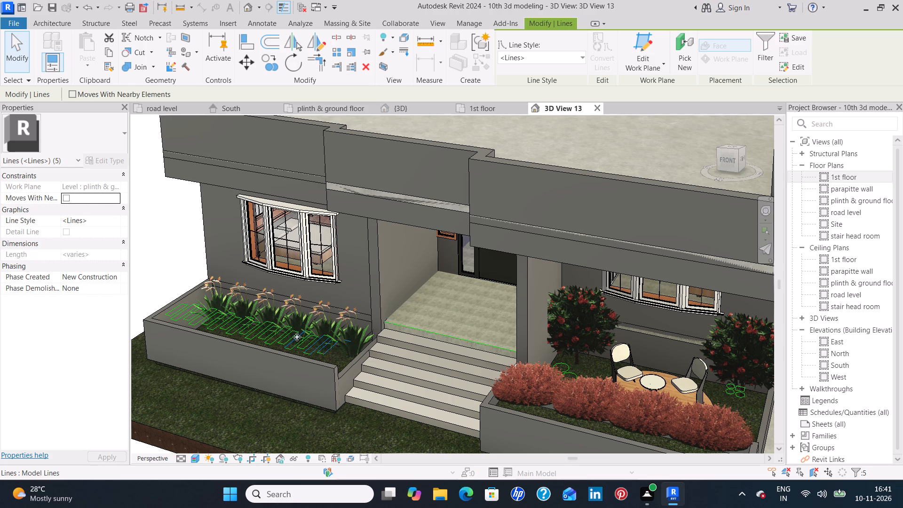
ctrl+click(300, 347)
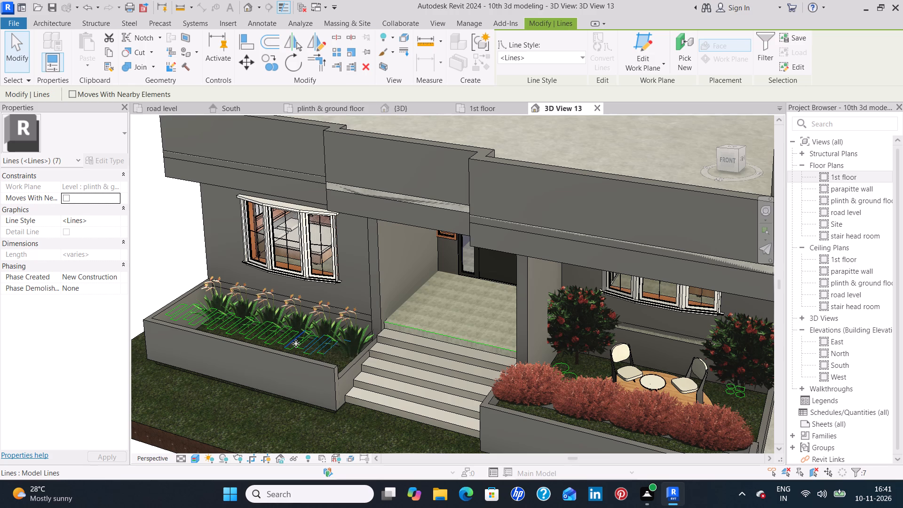
ctrl+click(296, 343)
ctrl+click(284, 338)
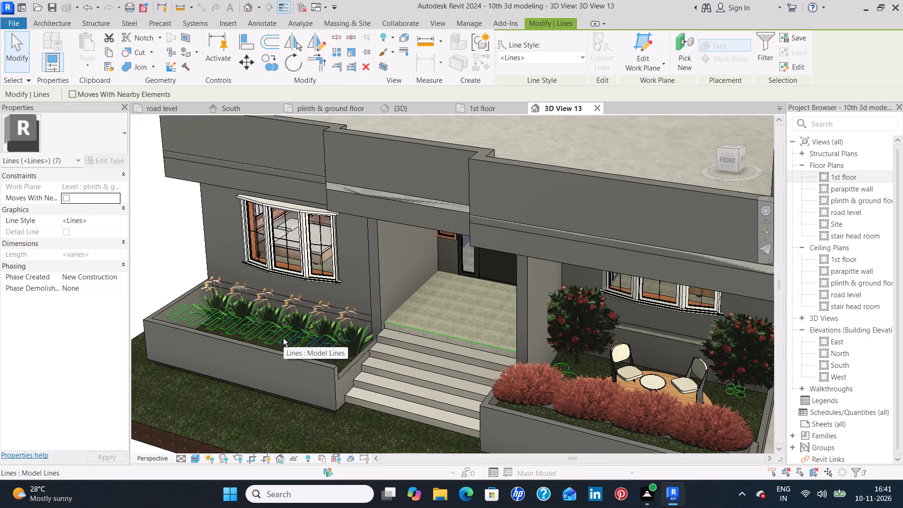
ctrl+drag(279, 335, 270, 328)
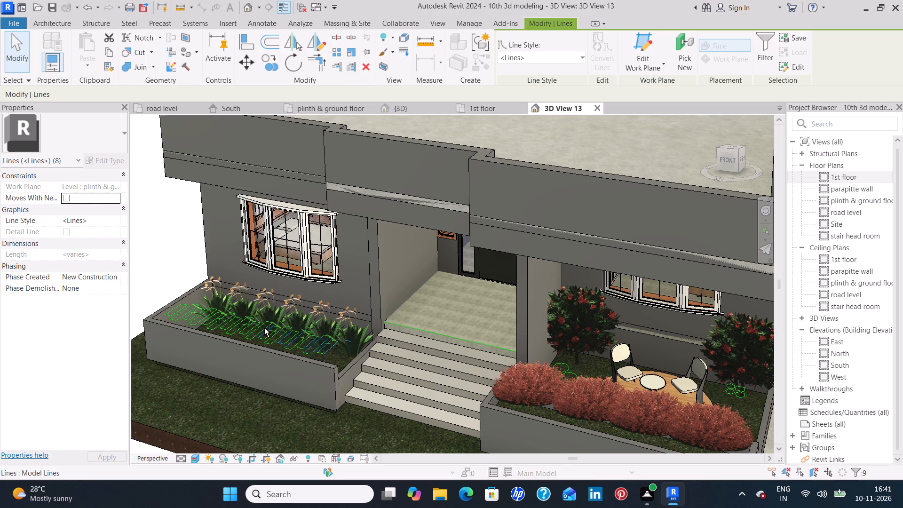
ctrl+click(262, 329)
ctrl+click(255, 330)
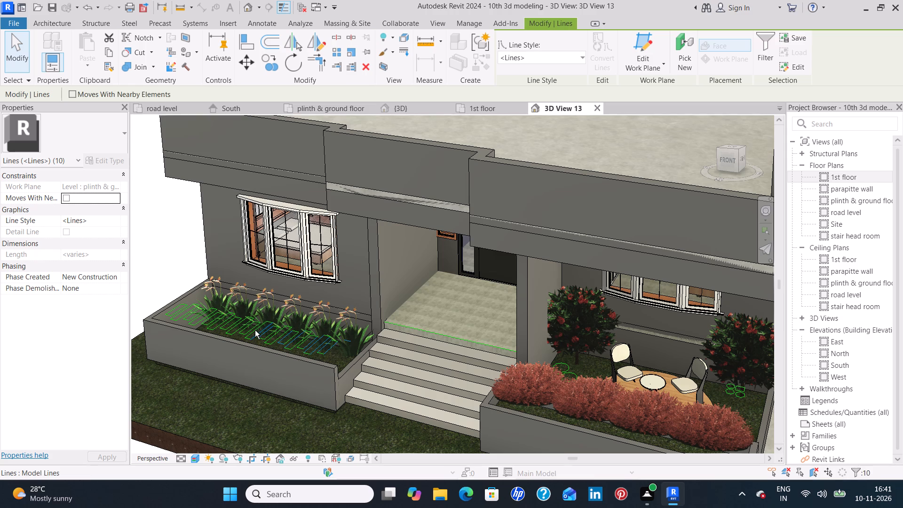
ctrl+double_click(250, 326)
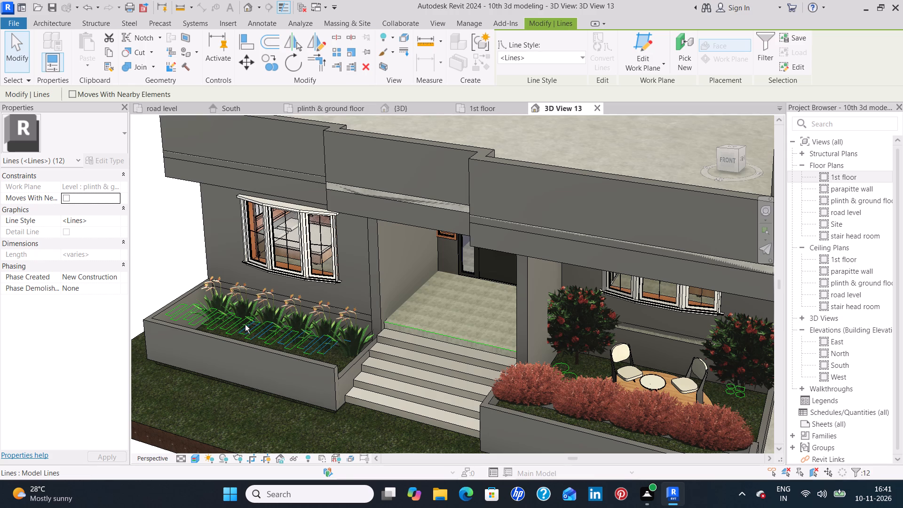
ctrl+click(241, 322)
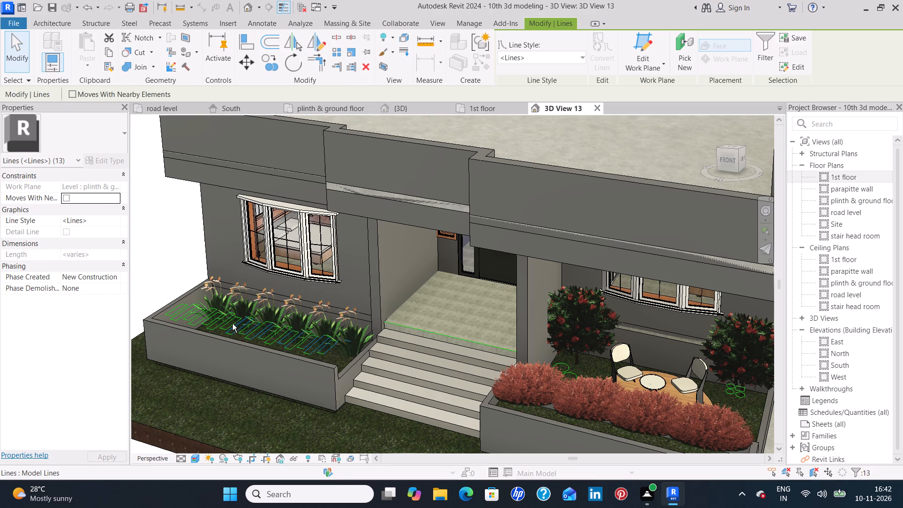
ctrl+click(232, 324)
ctrl+click(225, 325)
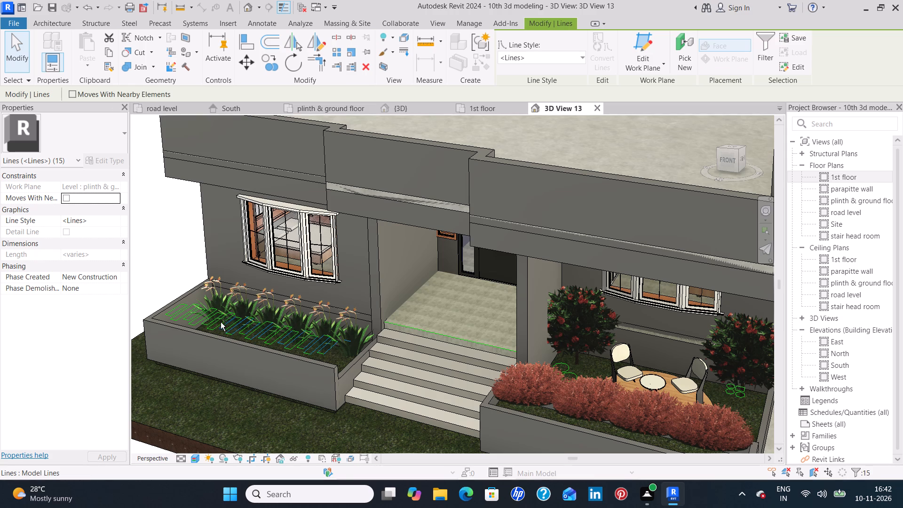
ctrl+click(217, 322)
ctrl+click(212, 322)
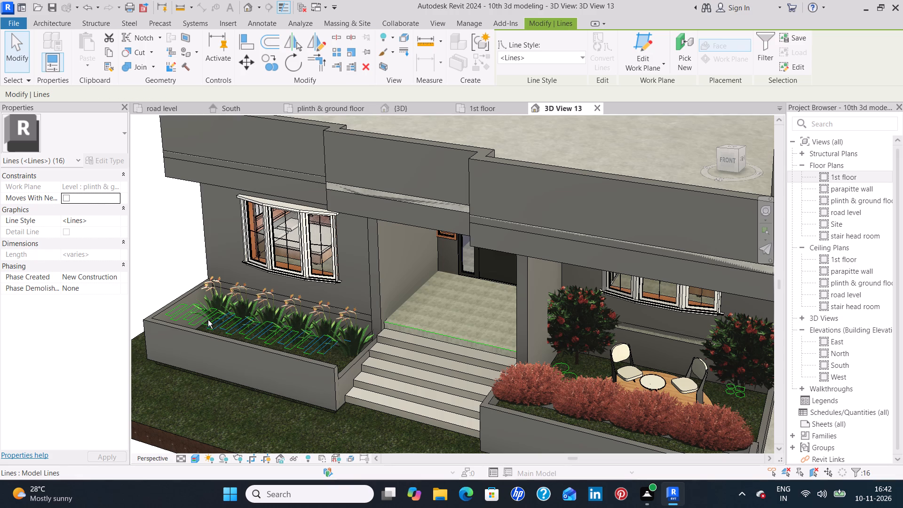
ctrl+click(208, 320)
ctrl+click(202, 317)
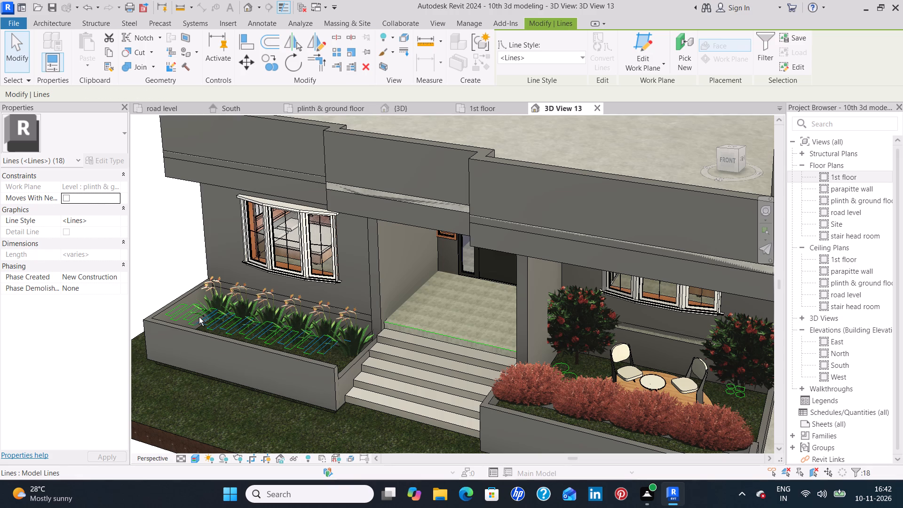
ctrl+click(199, 317)
ctrl+click(196, 315)
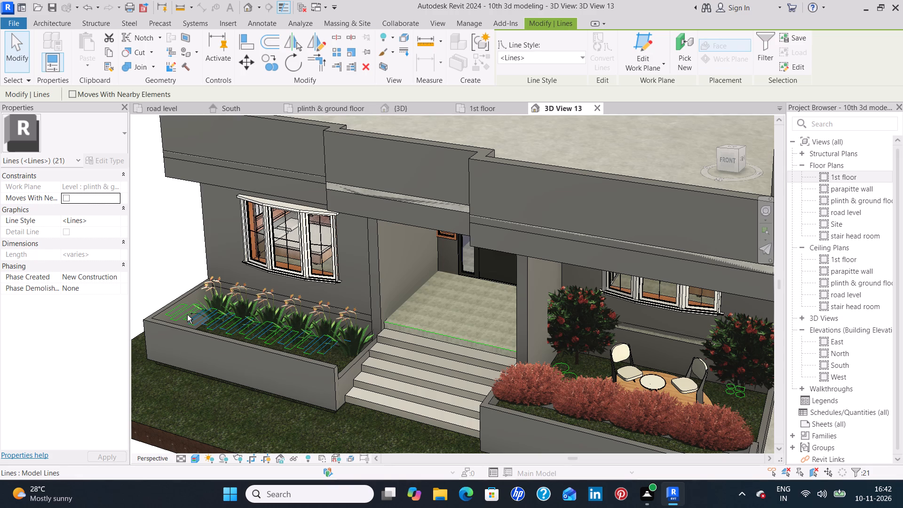
ctrl+click(187, 315)
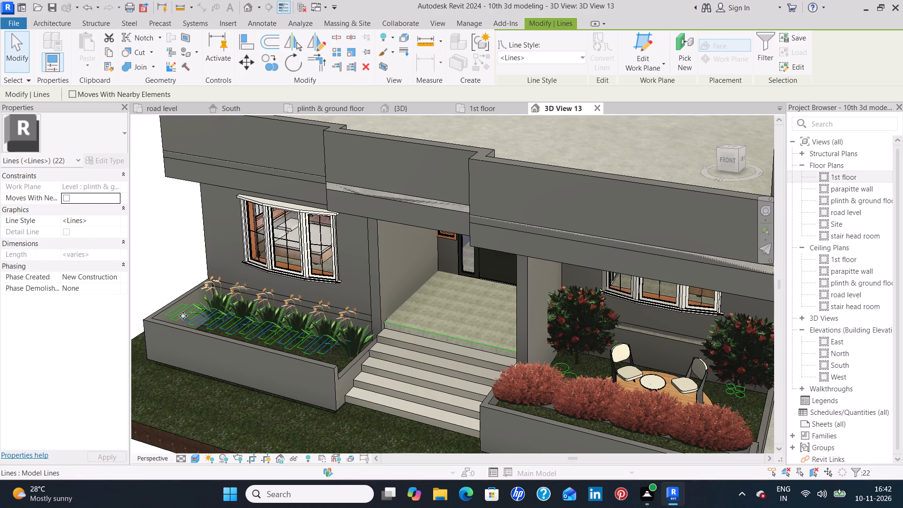
ctrl+click(183, 312)
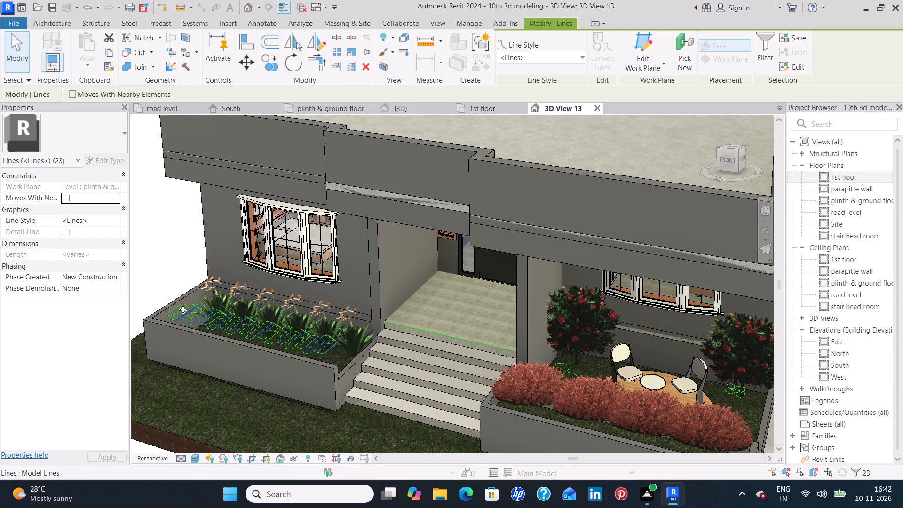
ctrl+click(182, 308)
ctrl+click(176, 304)
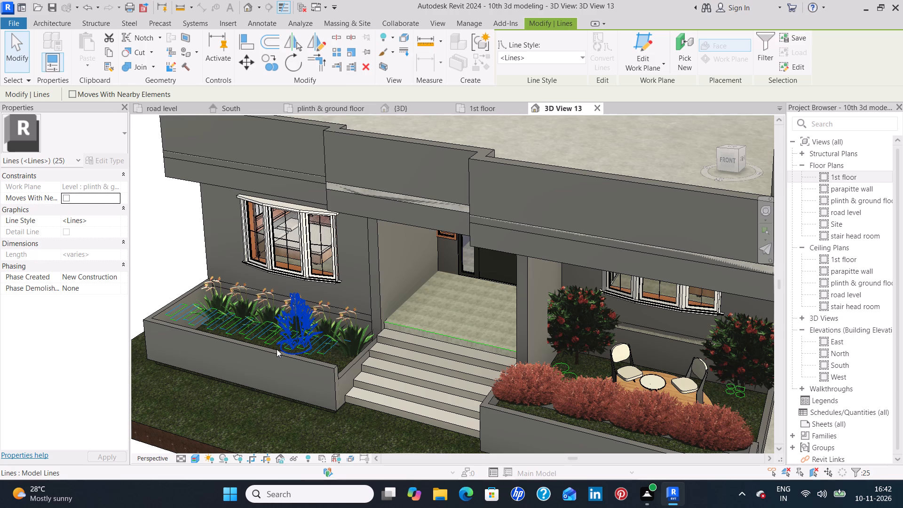
key(Delete)
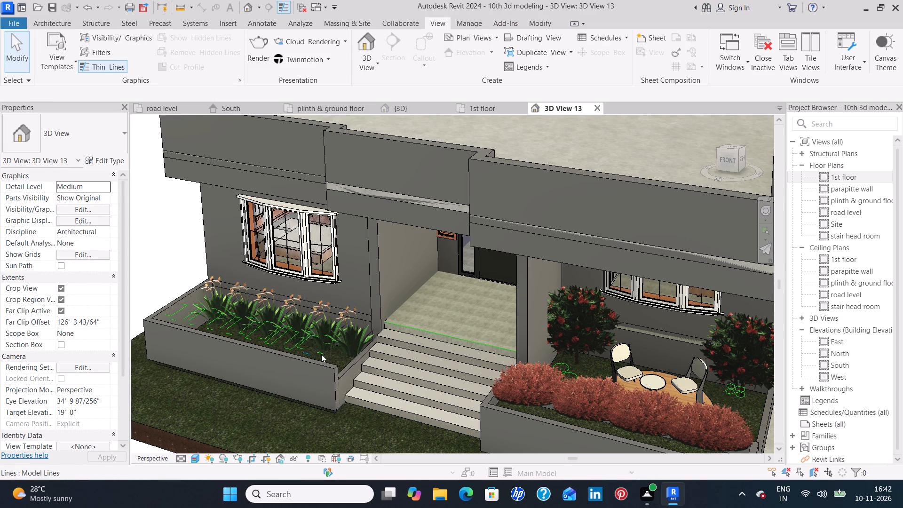
Delete leftover model lines one at a time around the second crane lily from the entrance steps.
click(322, 354)
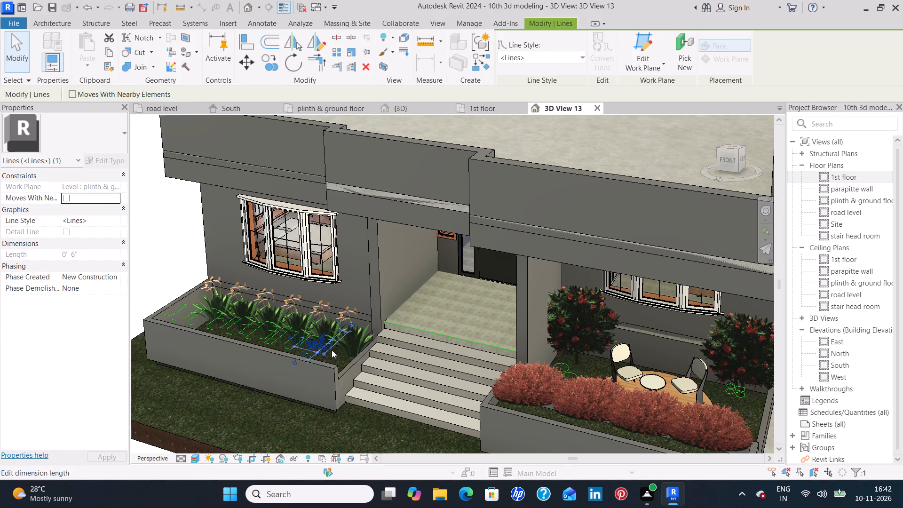
key(Delete)
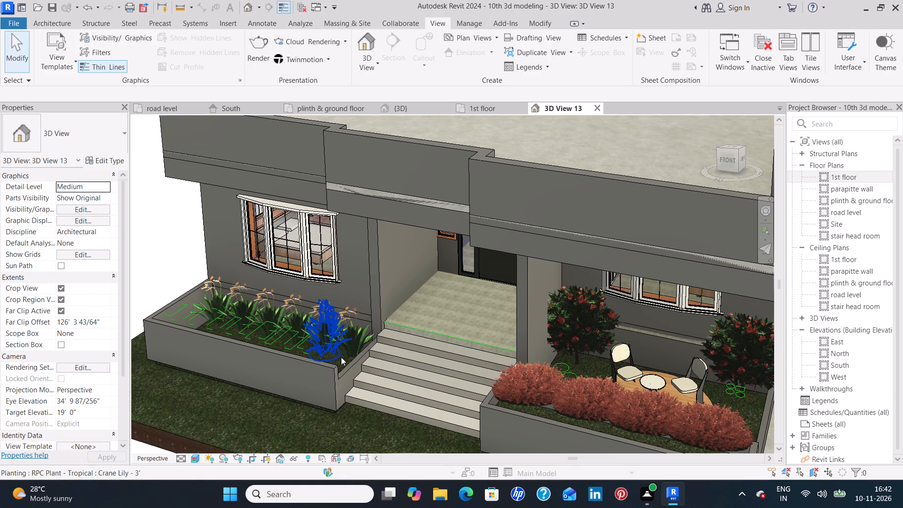
scroll(337, 342, up, 3)
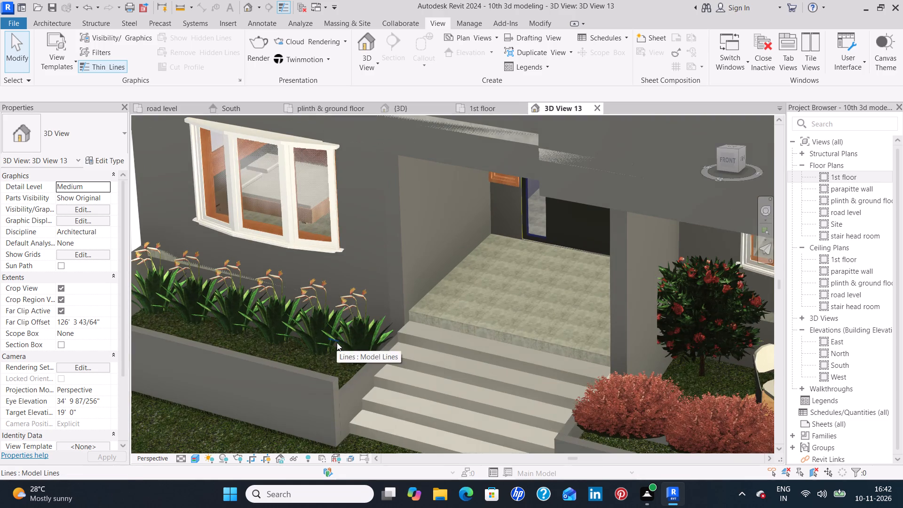
click(337, 342)
key(Delete)
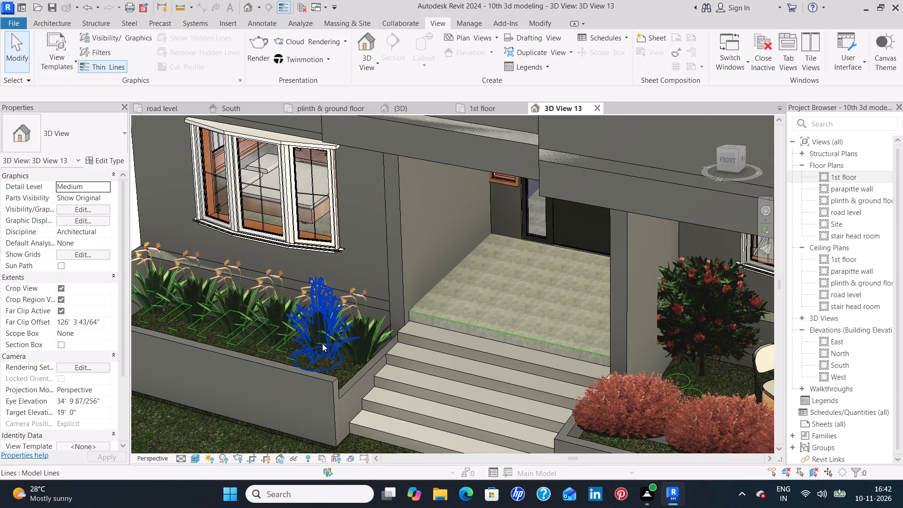
click(321, 335)
key(Delete)
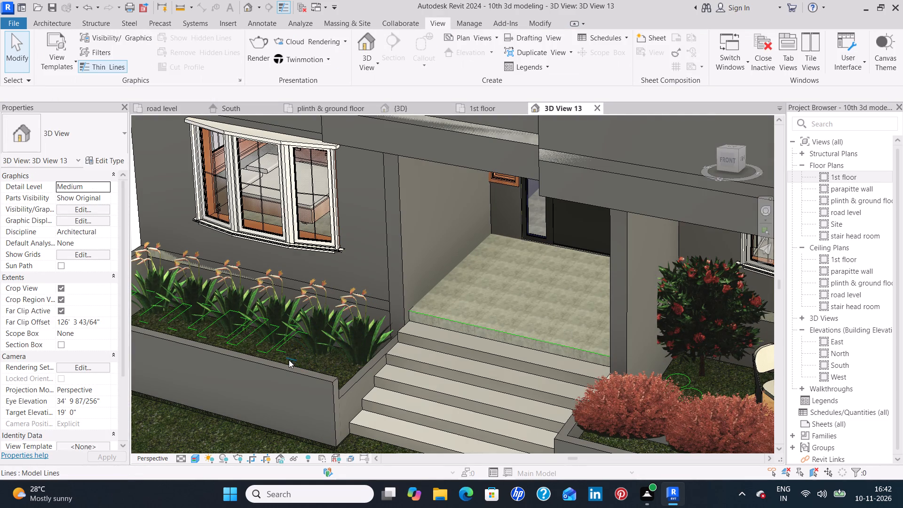
Delete leftover model lines one at a time between the second and third crane lilies from the entrance steps.
click(290, 360)
key(Delete)
click(280, 352)
key(Delete)
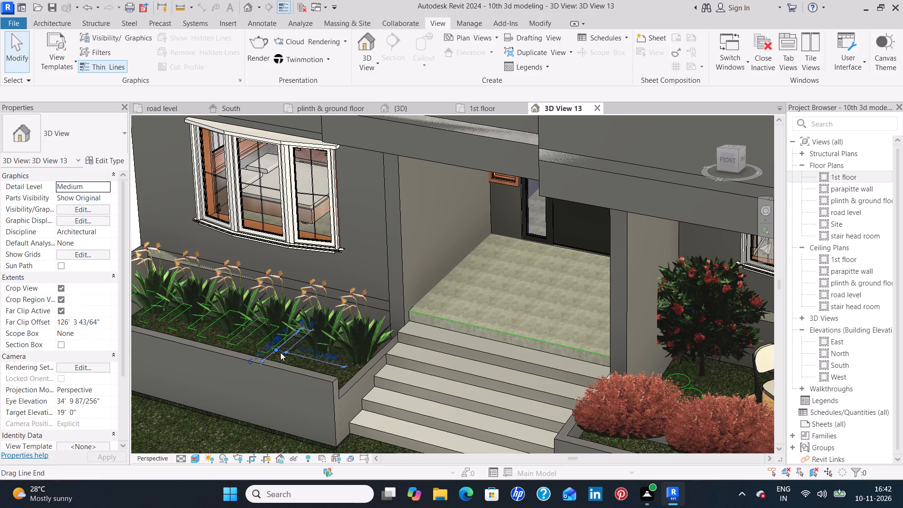
click(285, 341)
key(Delete)
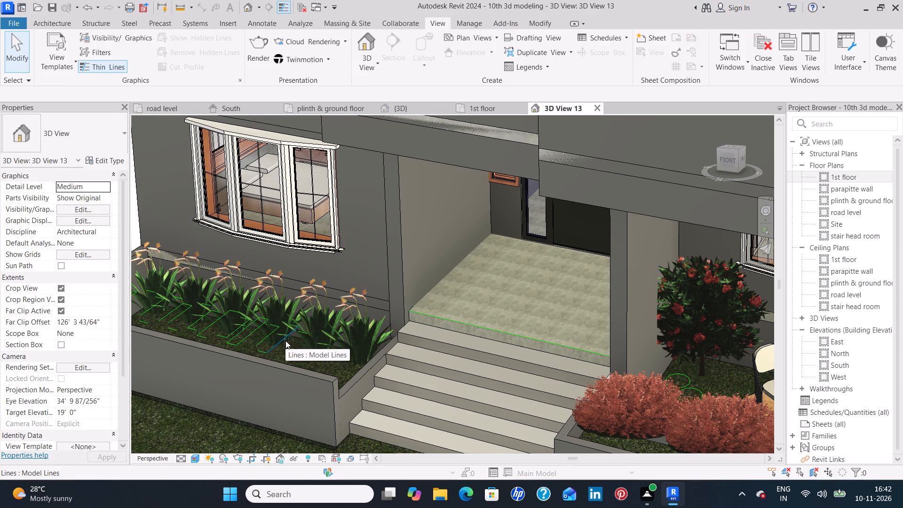
click(301, 334)
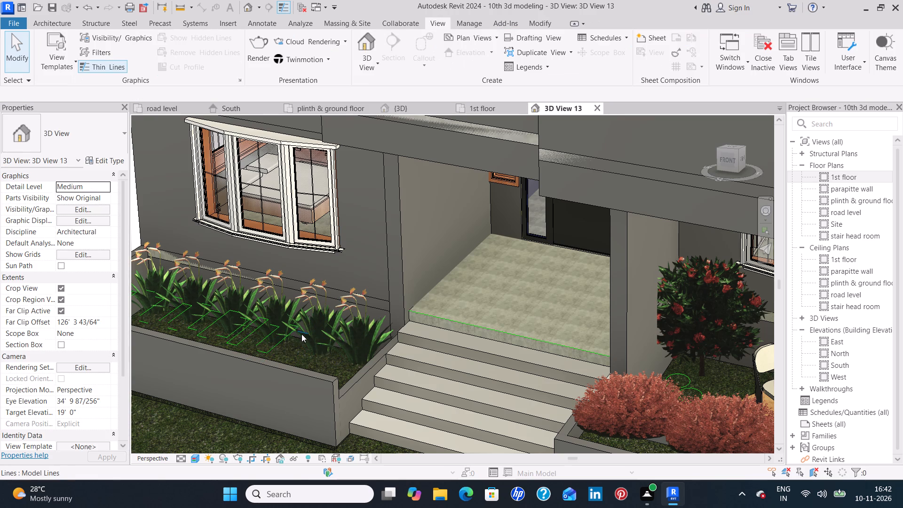
key(Delete)
click(284, 340)
key(Delete)
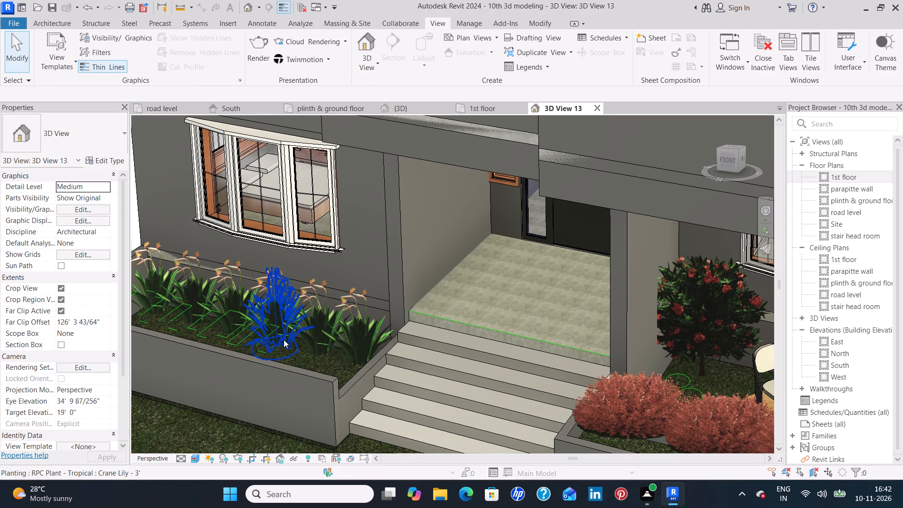
click(293, 327)
key(Delete)
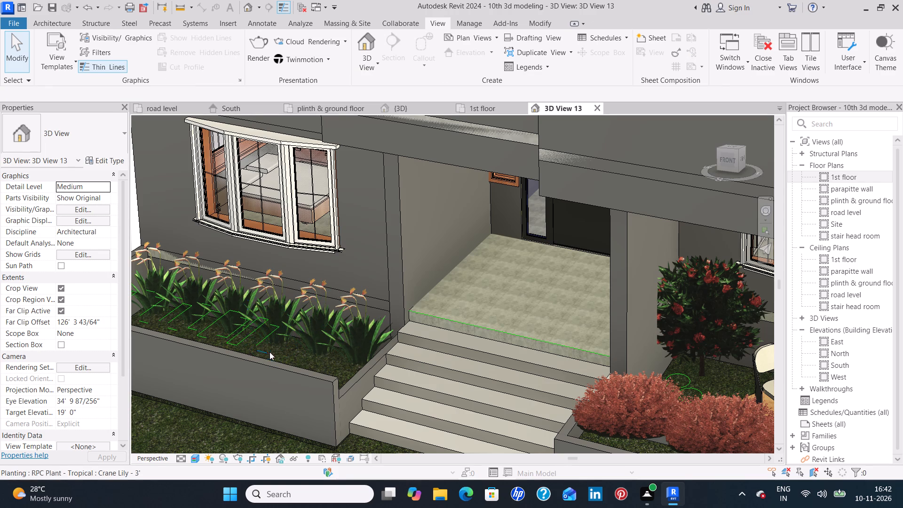
Delete leftover model lines one at a time around the third crane lily from the entrance steps.
click(267, 353)
key(Delete)
click(266, 336)
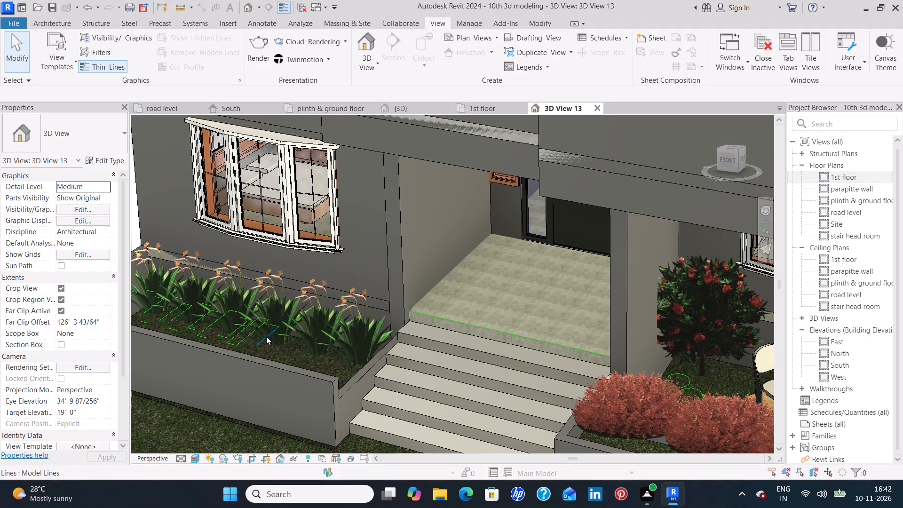
key(Delete)
click(277, 325)
key(Delete)
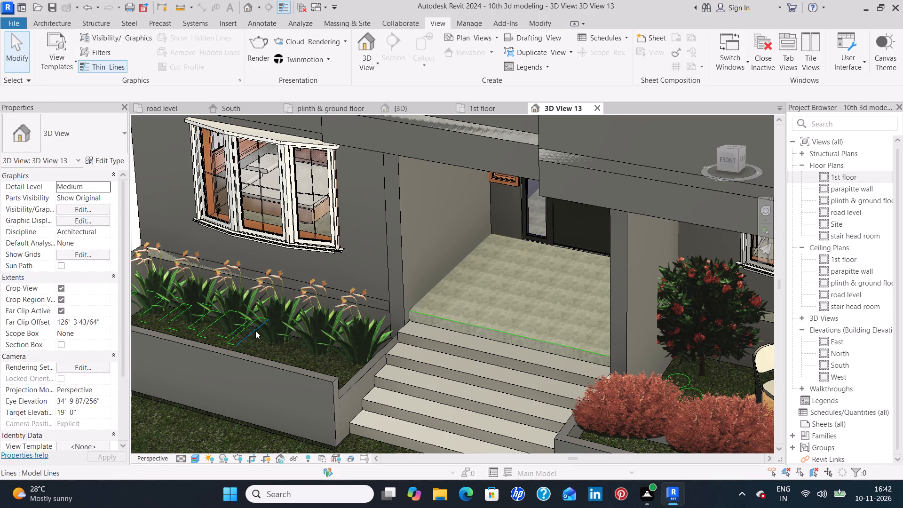
click(255, 331)
key(Delete)
click(246, 330)
key(Delete)
click(264, 319)
key(Delete)
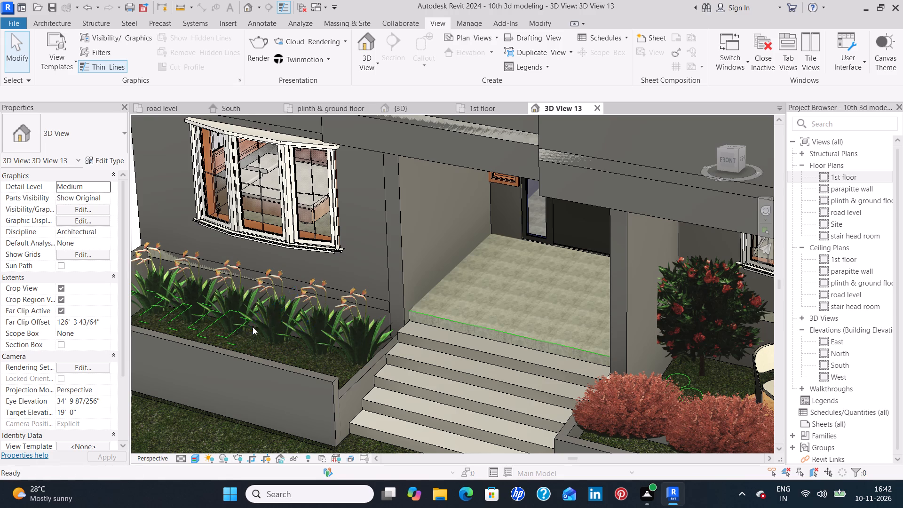
Delete leftover model lines one at a time around the fourth crane lily from the entrance steps.
click(238, 345)
key(Delete)
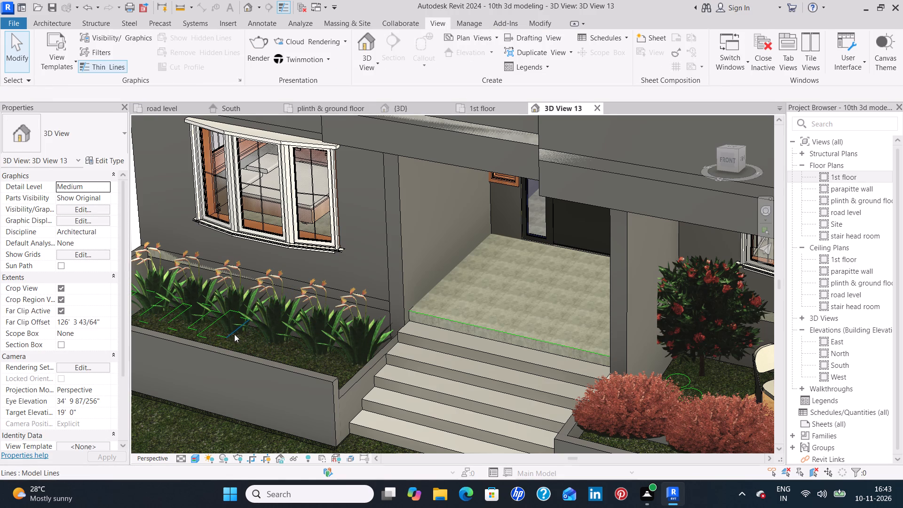
click(234, 334)
key(Delete)
click(223, 337)
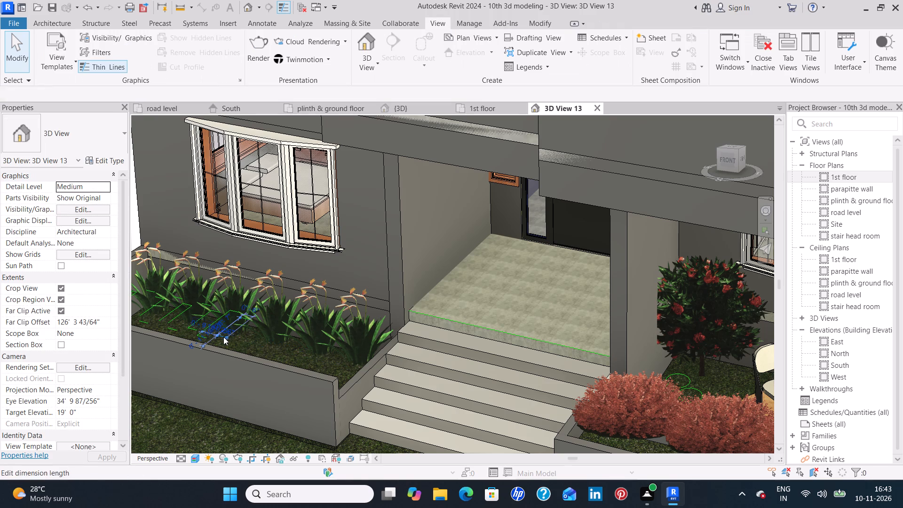
key(Delete)
click(245, 321)
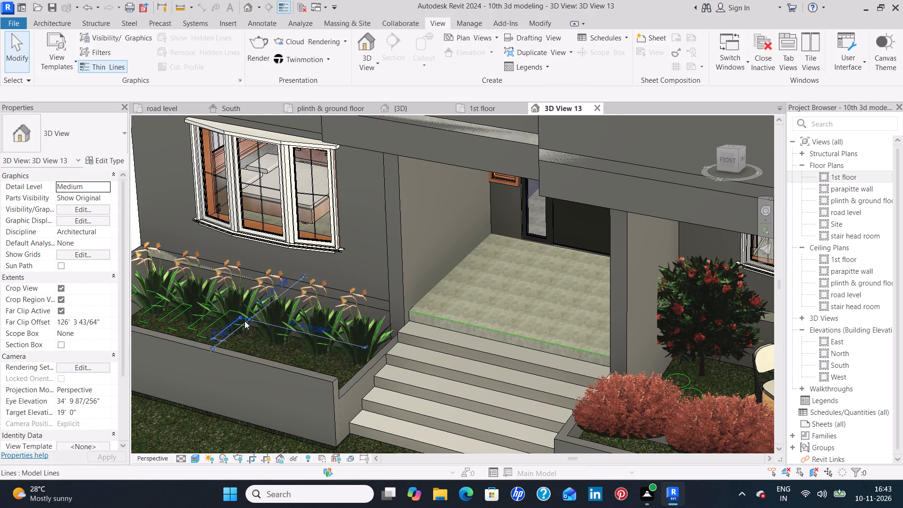
key(Delete)
click(235, 314)
key(Delete)
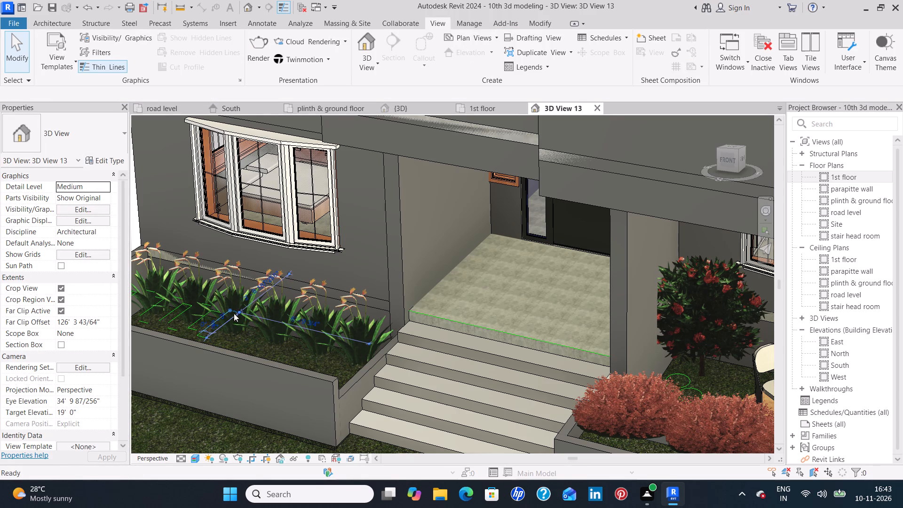
click(222, 321)
key(Delete)
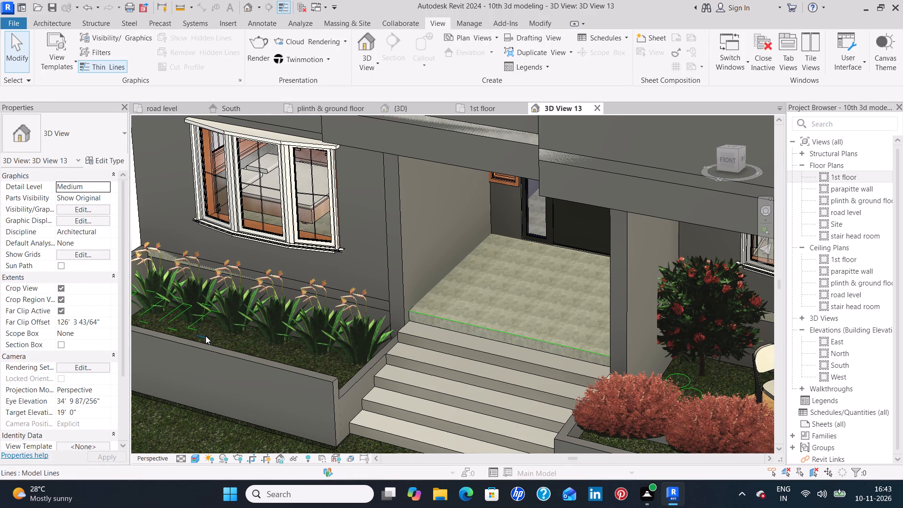
Delete leftover model lines one at a time around the fifth crane lily from the entrance steps.
click(206, 336)
key(Delete)
click(196, 328)
key(Delete)
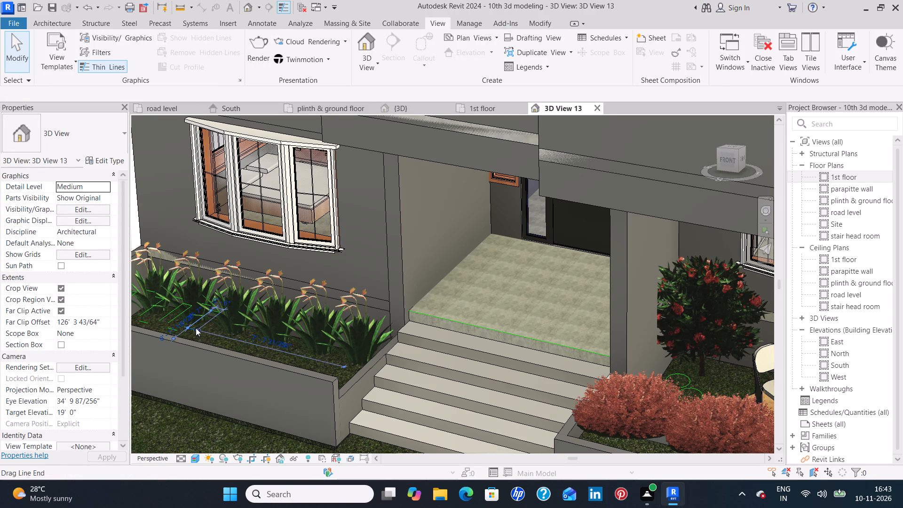
click(194, 325)
key(Delete)
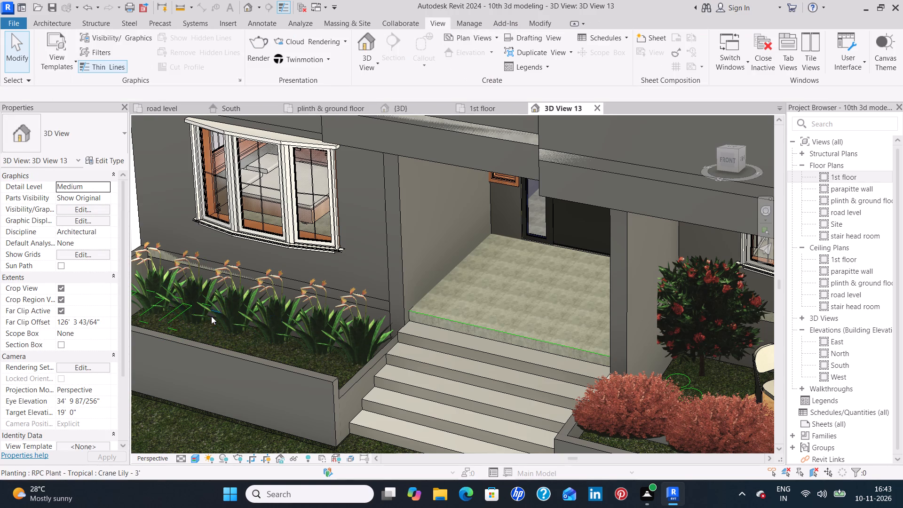
click(215, 310)
key(Delete)
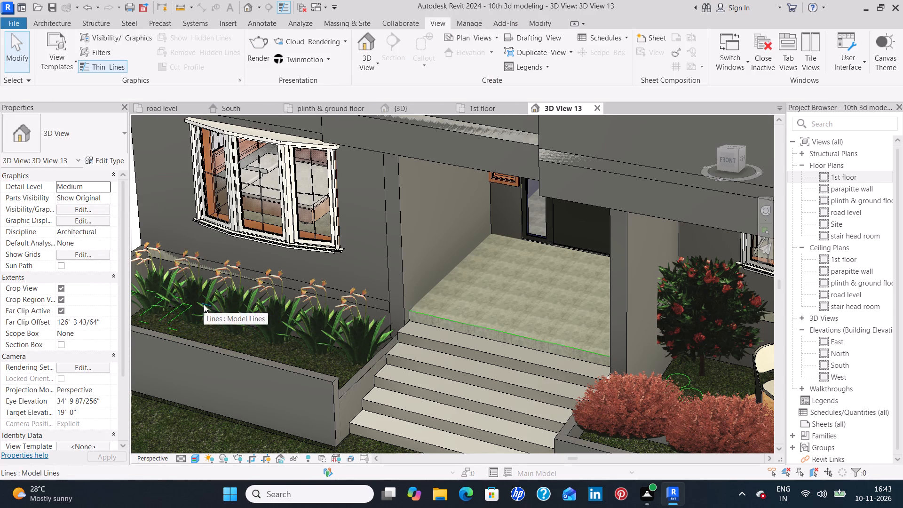
click(204, 304)
key(Delete)
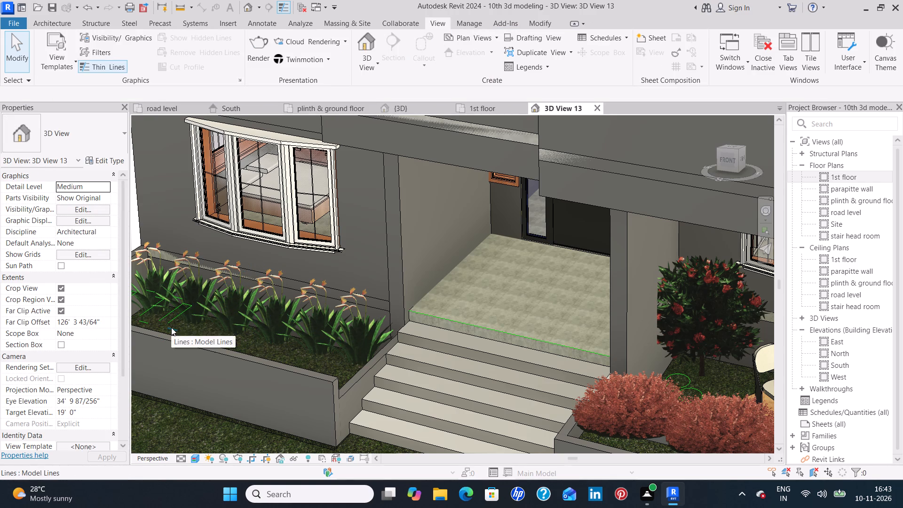
Delete leftover model lines one at a time between the fifth and sixth crane lilies from the entrance steps.
click(171, 327)
key(Delete)
click(182, 315)
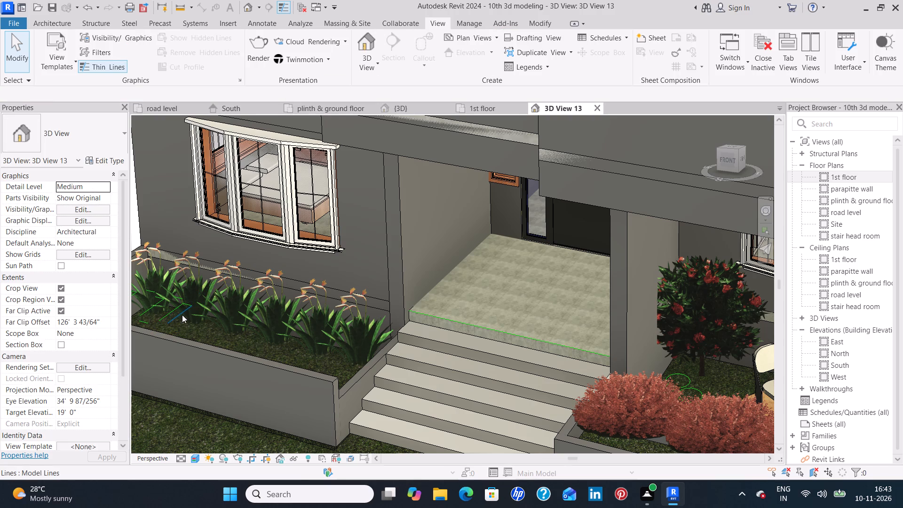
key(Delete)
click(175, 310)
key(Delete)
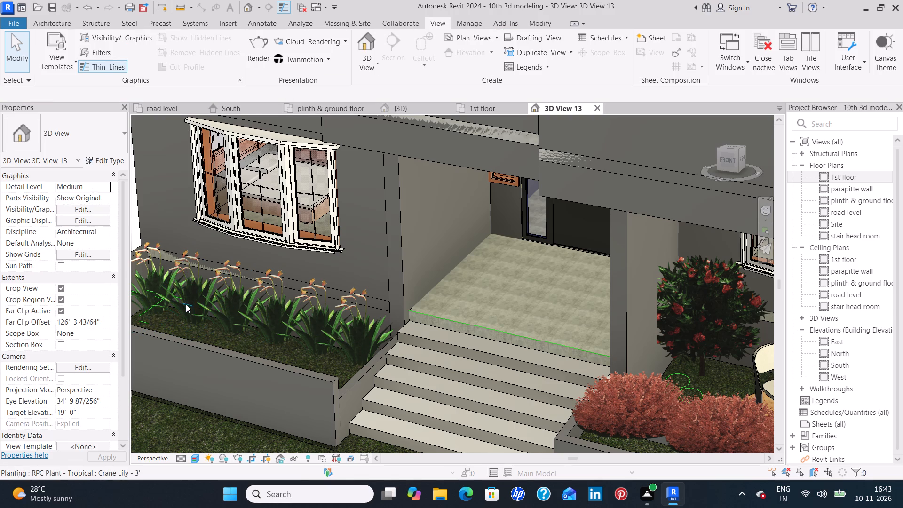
click(186, 304)
key(Delete)
click(178, 299)
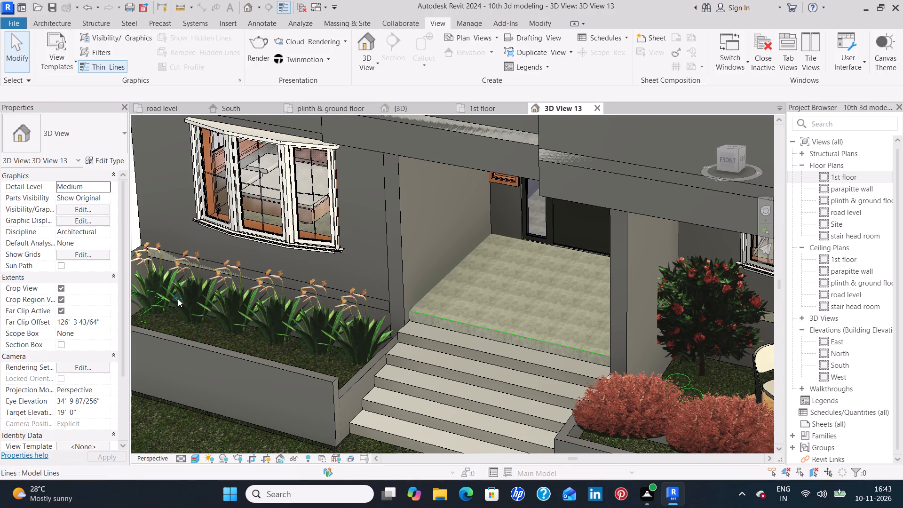
key(Delete)
click(159, 307)
key(Delete)
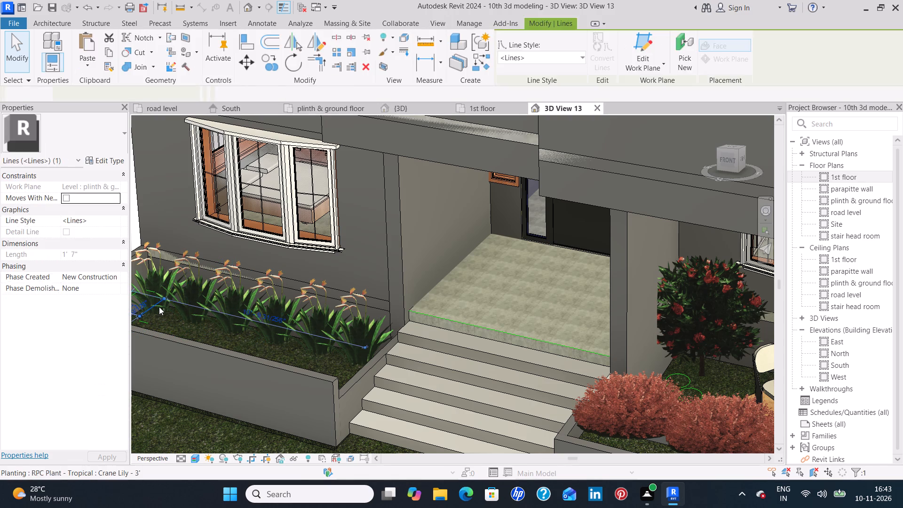
Delete leftover model lines one at a time around the sixth crane lily, the farthest from the entrance steps.
middle_drag(174, 309, 254, 341)
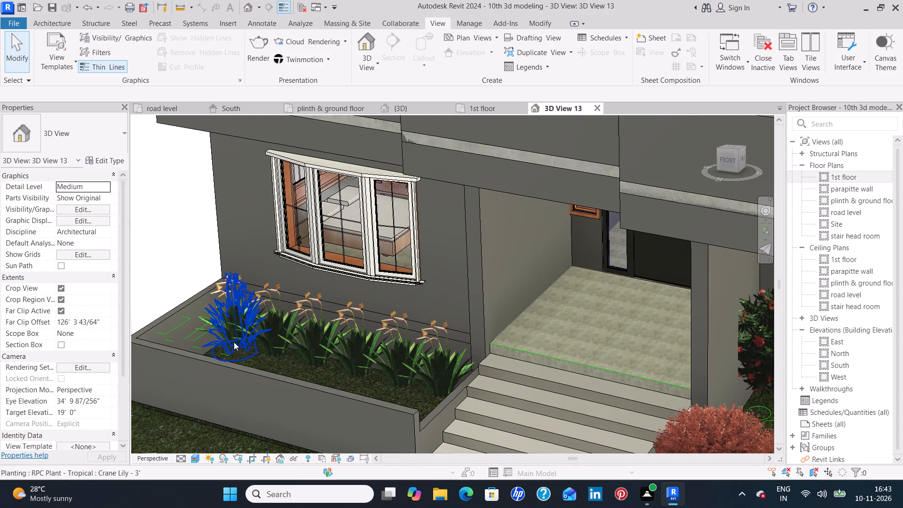
click(242, 330)
key(Delete)
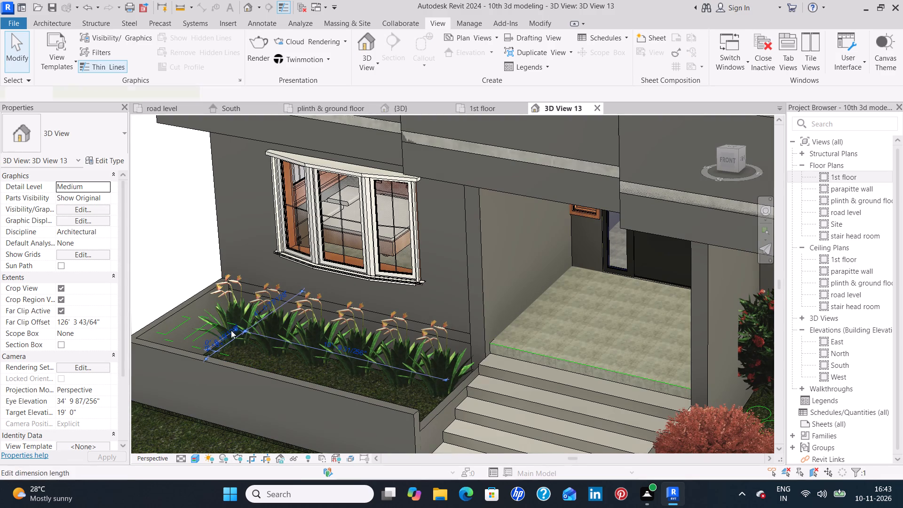
click(231, 324)
key(Delete)
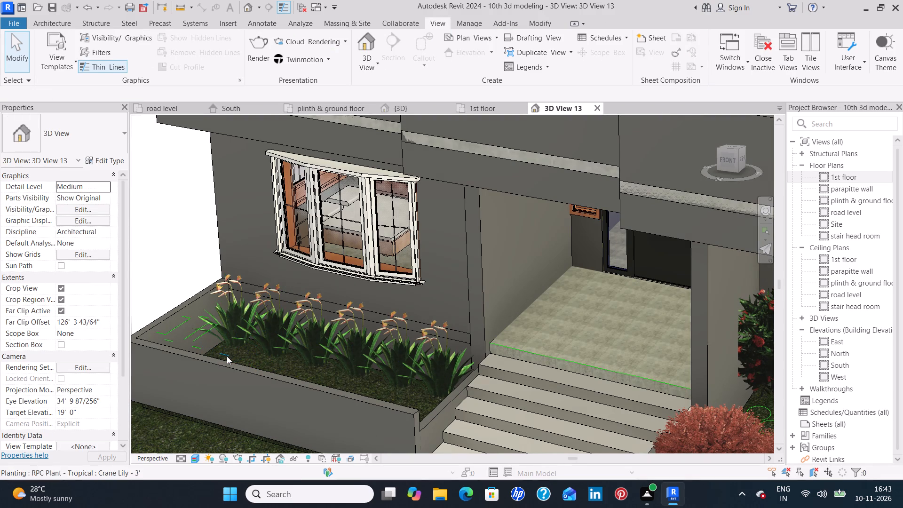
click(227, 356)
key(Delete)
Delete the model lines just beyond the farthest crane lily, on the side away from the entrance steps.
click(198, 348)
key(Delete)
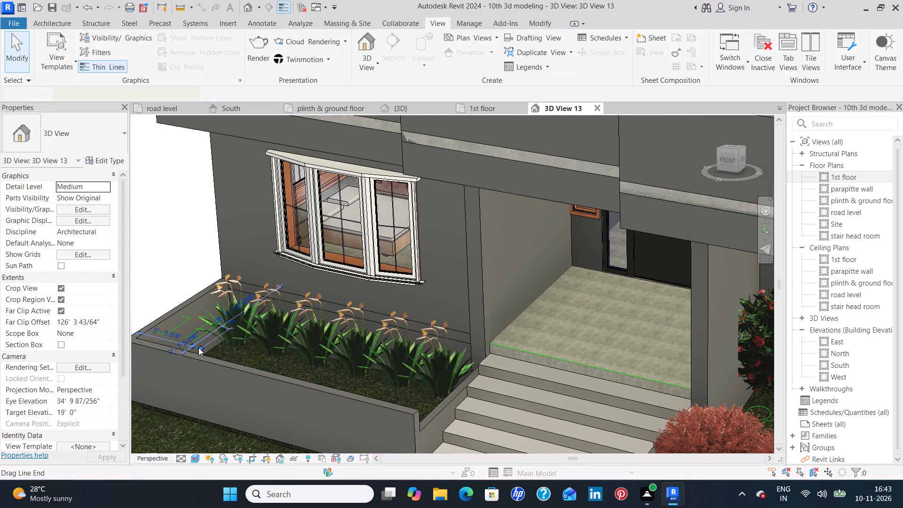
click(198, 337)
key(Delete)
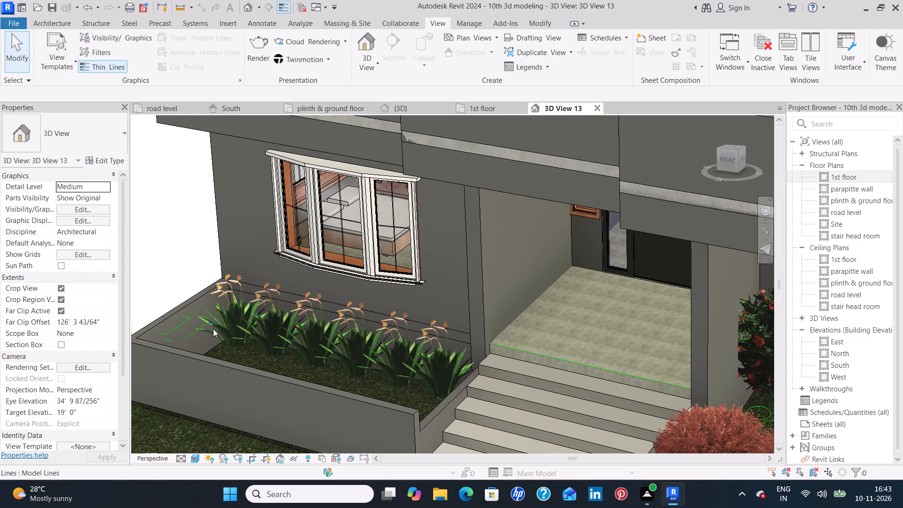
click(214, 324)
key(Delete)
click(204, 317)
key(Delete)
click(202, 329)
key(Delete)
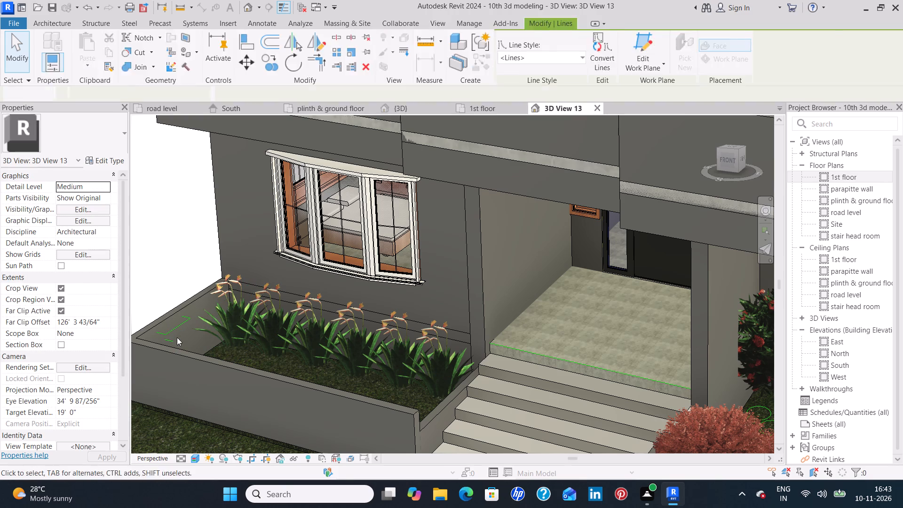
Delete the last model lines on the bare far end of the planter below the bay window.
click(168, 341)
key(Delete)
click(179, 326)
key(Delete)
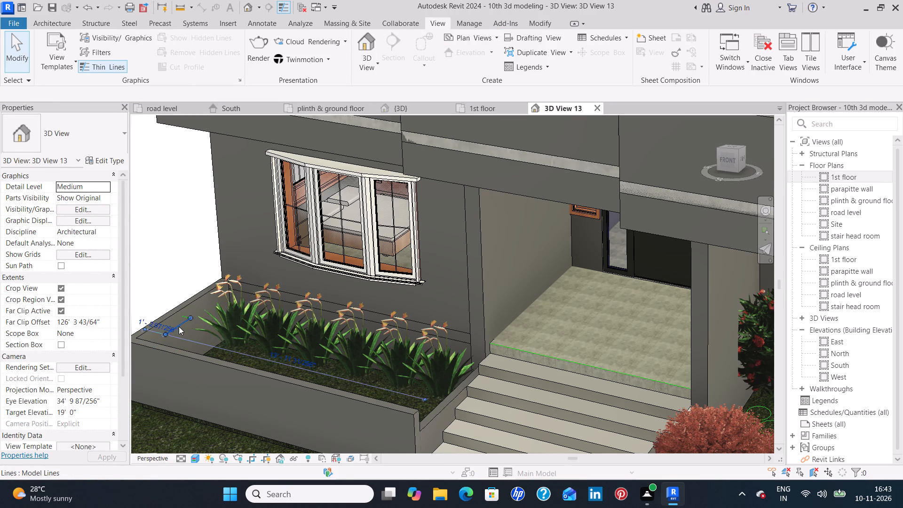
click(186, 318)
key(Delete)
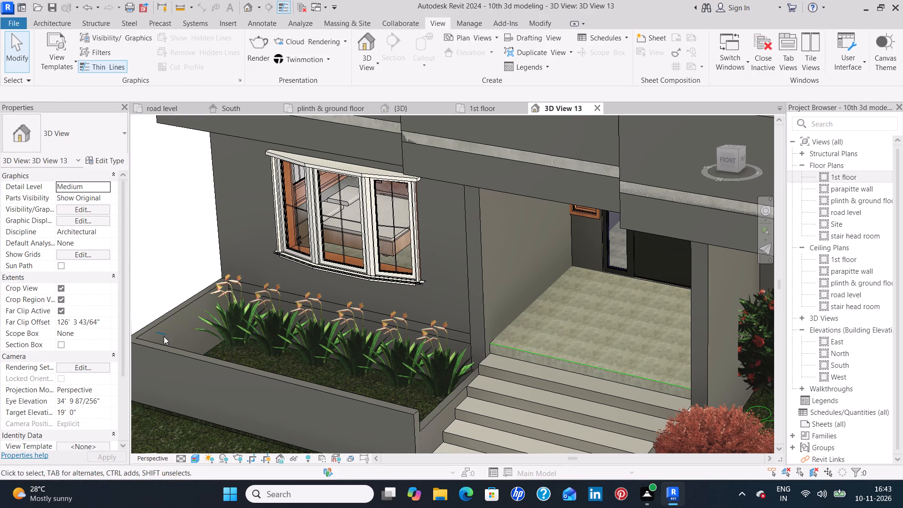
click(162, 334)
key(Delete)
Delete the stray model lines forming the front outline of the small cluster under the jungle flame tree nearest the car.
scroll(236, 353, down, 1)
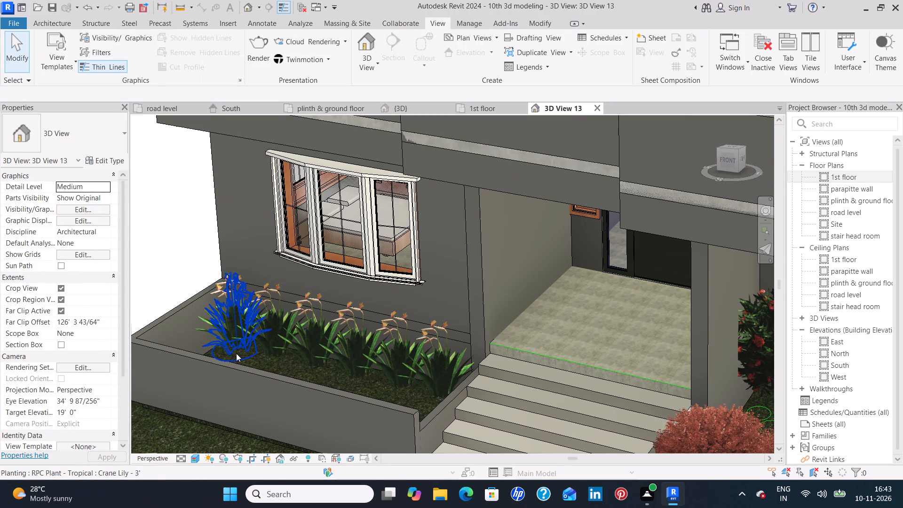
scroll(236, 353, down, 1)
middle_drag(434, 384, 188, 317)
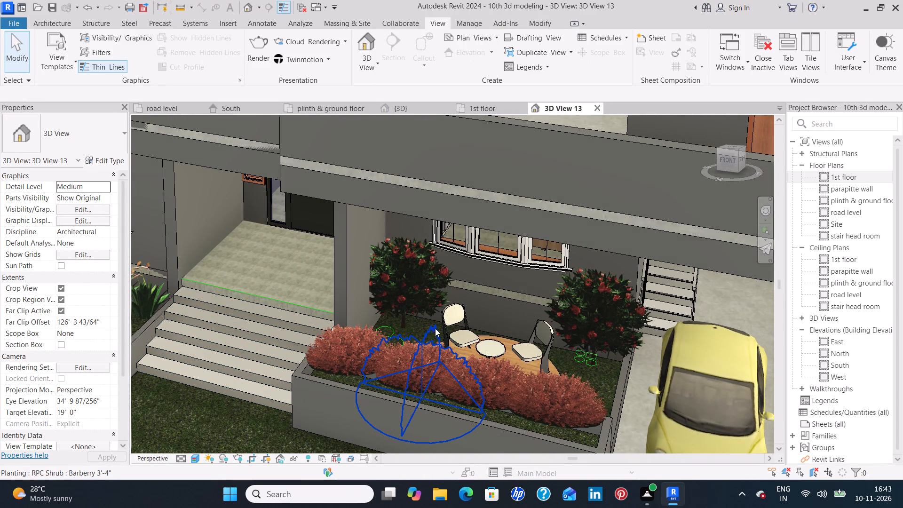
shift+middle_drag(436, 328, 438, 350)
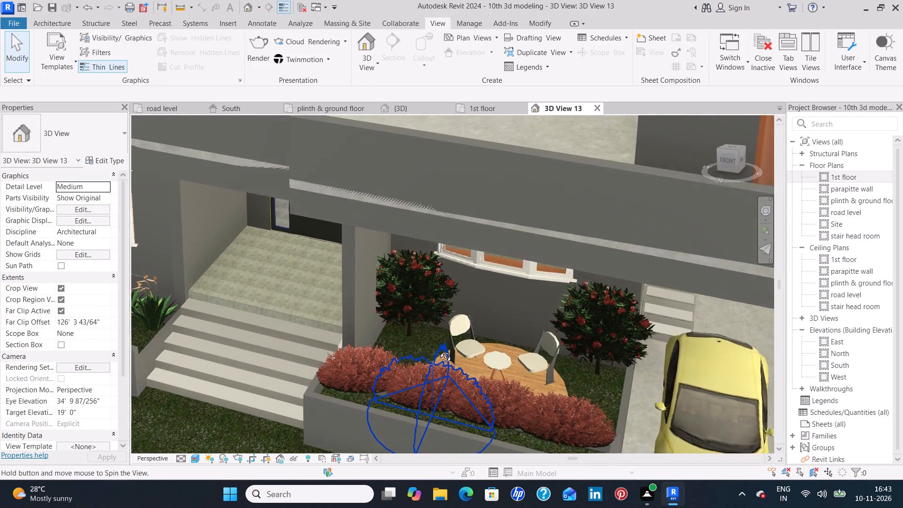
shift+middle_drag(438, 350, 438, 364)
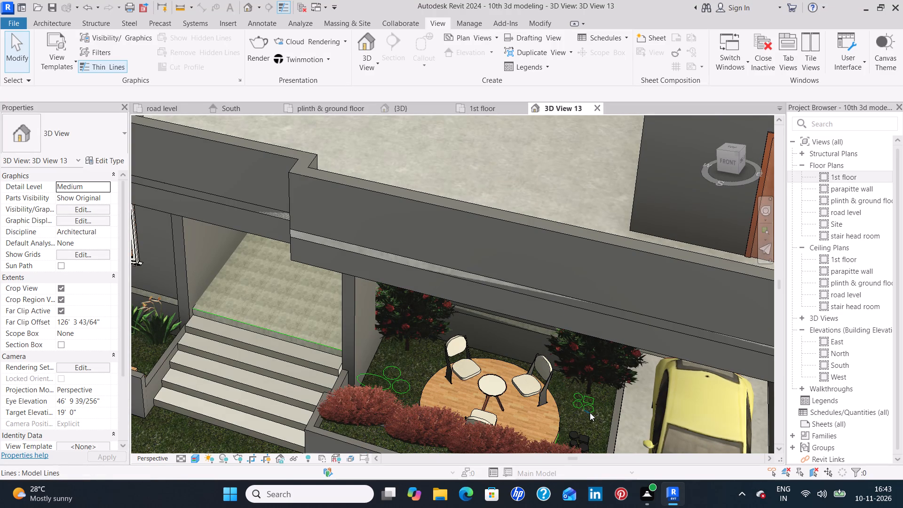
click(590, 413)
key(Delete)
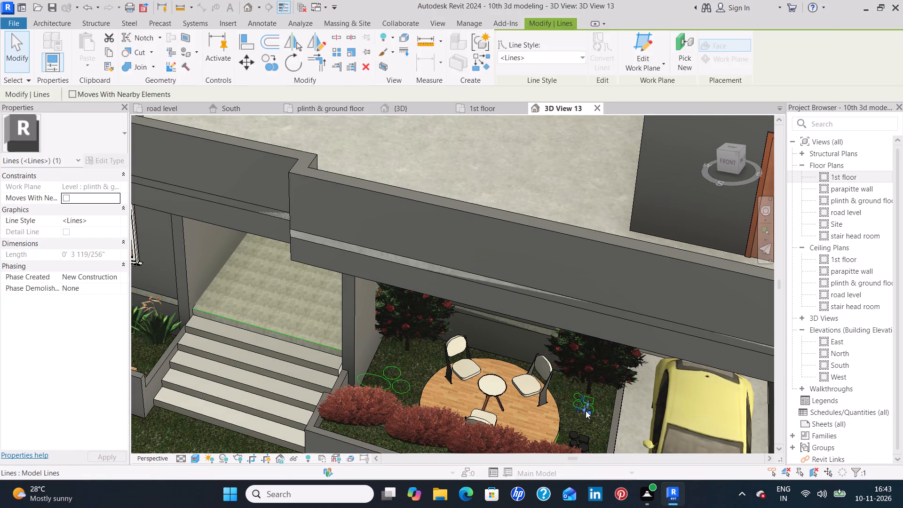
click(591, 409)
key(Delete)
click(592, 408)
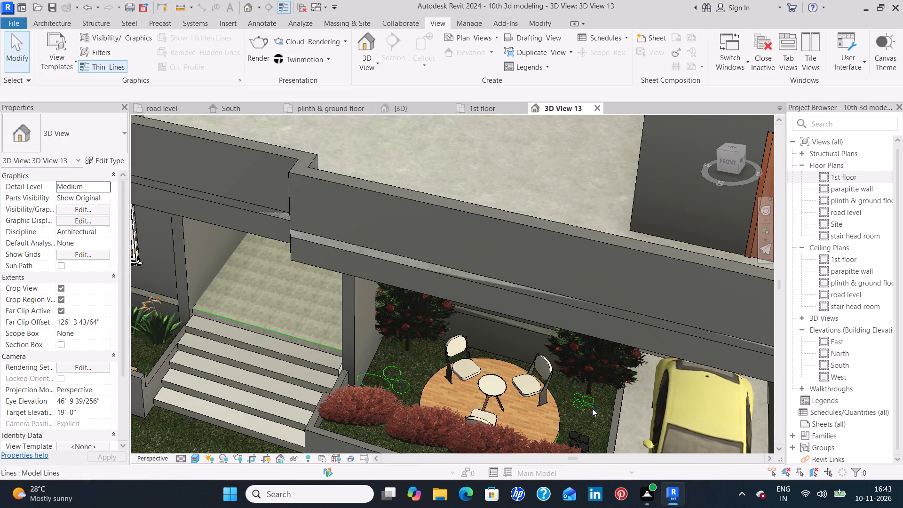
key(Delete)
click(586, 402)
key(Delete)
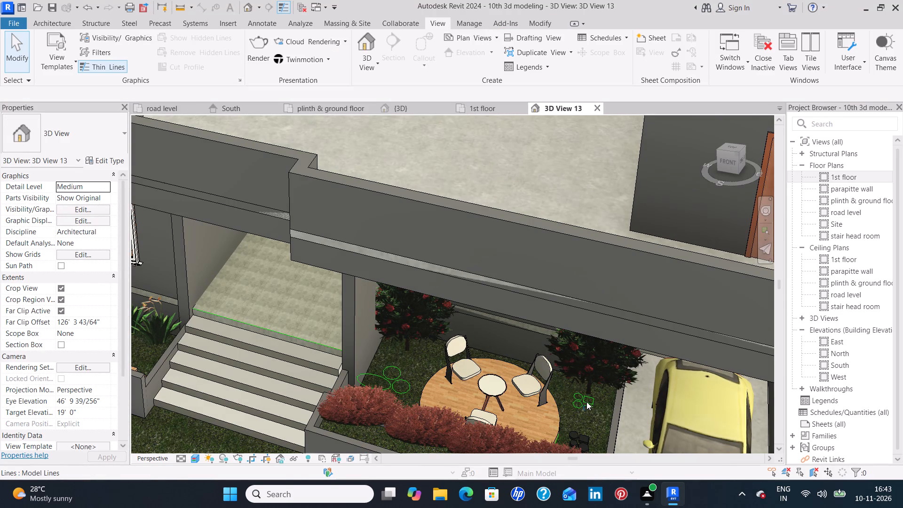
click(589, 405)
key(Delete)
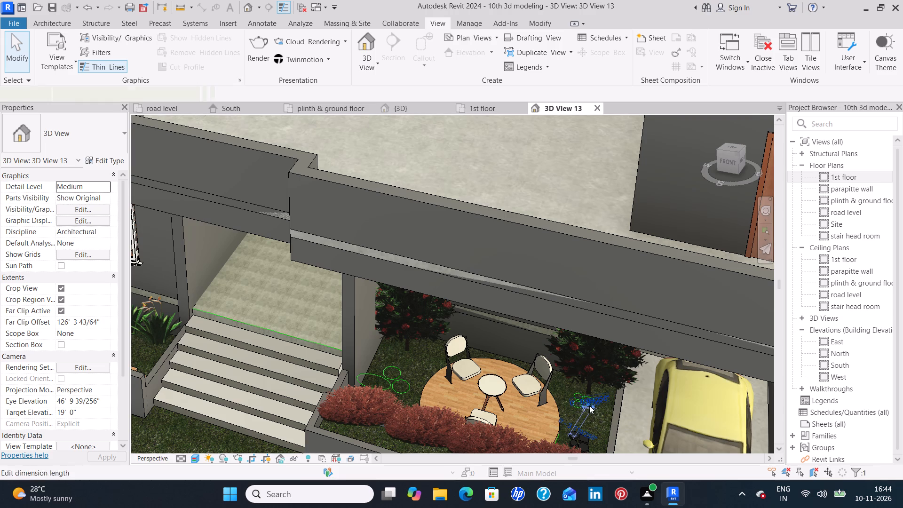
click(586, 406)
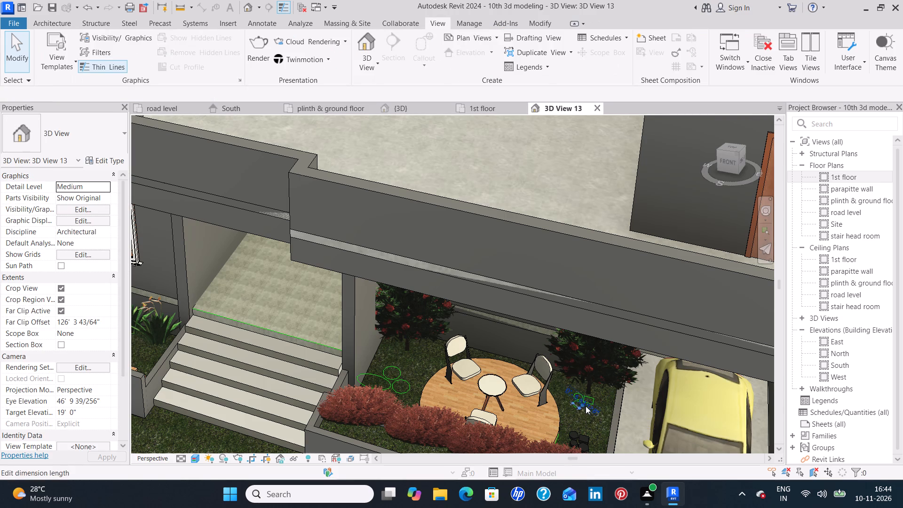
key(Delete)
Delete the short model lines forming the small square in the cluster under the tree nearest the car.
click(587, 402)
key(Delete)
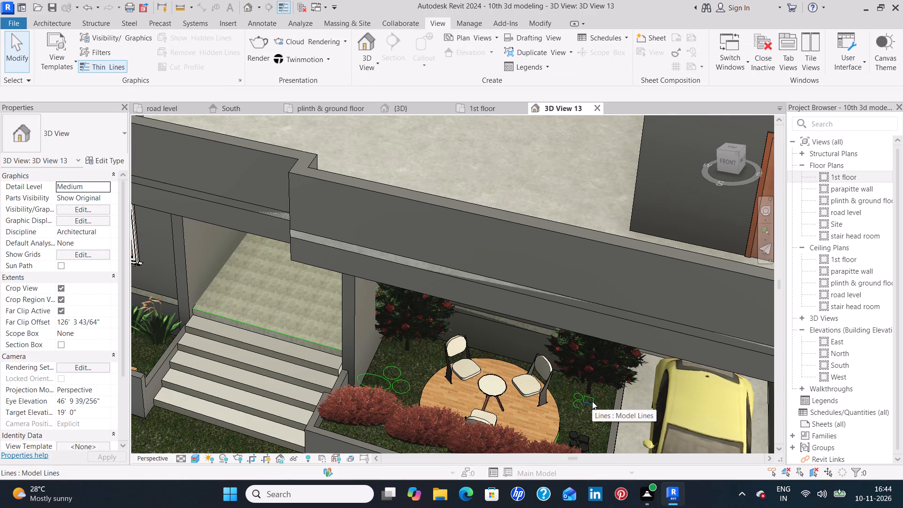
click(592, 401)
key(Delete)
click(592, 401)
key(Delete)
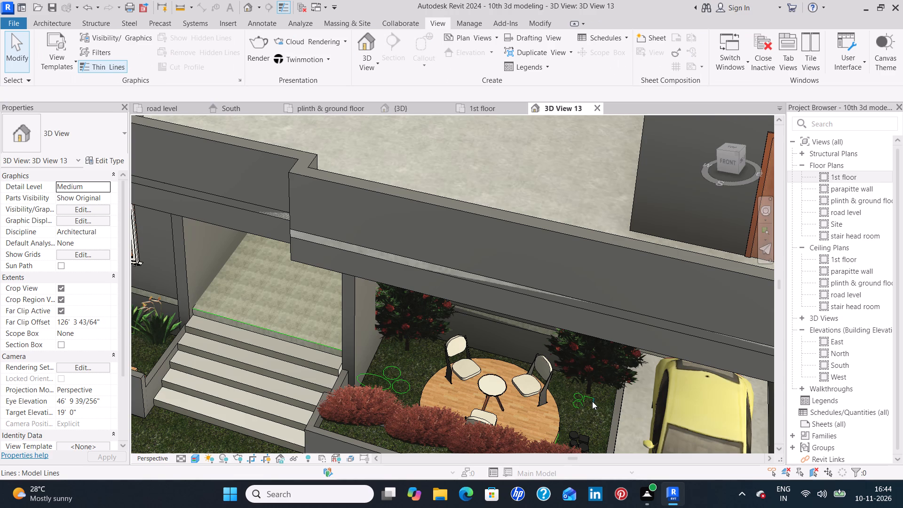
click(588, 397)
key(Delete)
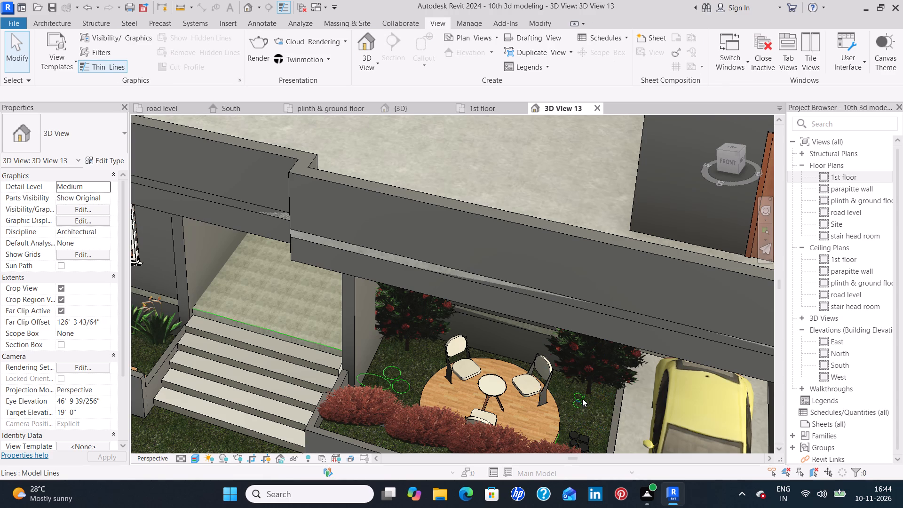
Delete the remaining model lines of the two small circles between the round wooden deck and the tree nearest the car.
click(582, 398)
key(Delete)
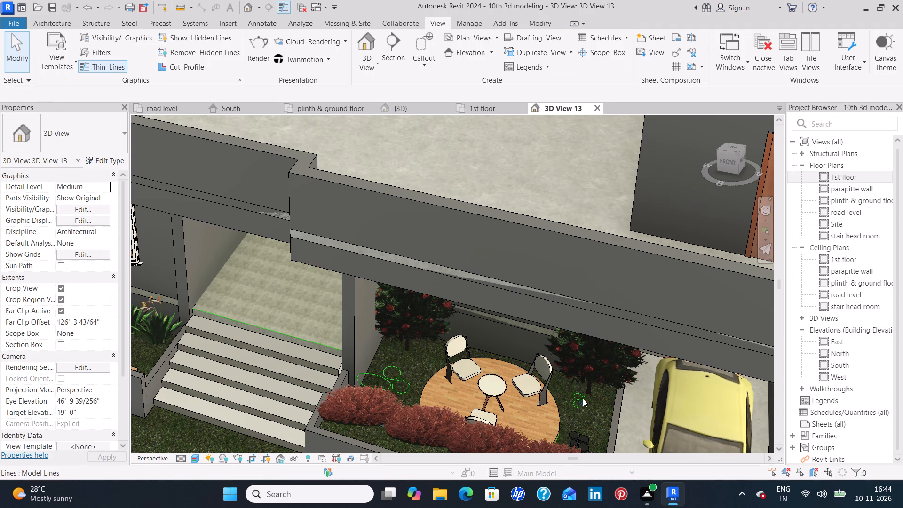
click(584, 398)
key(Delete)
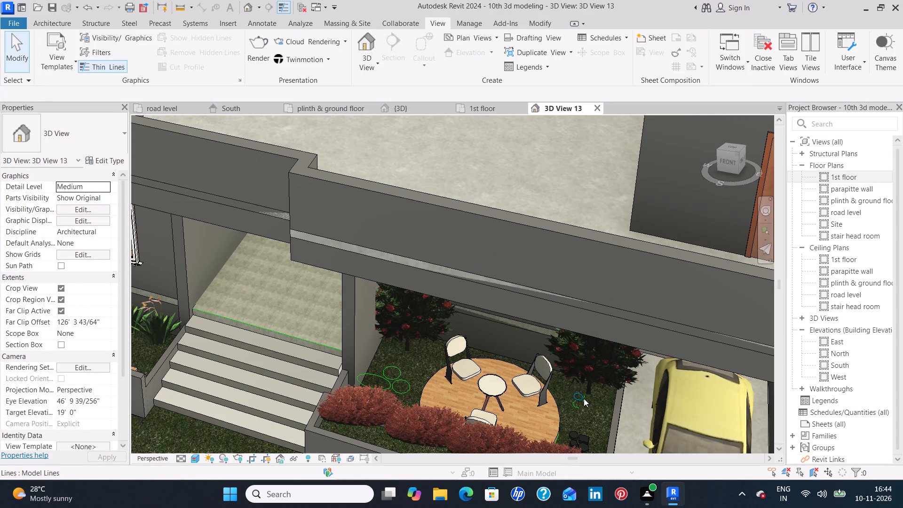
click(584, 398)
key(Delete)
click(584, 398)
key(Delete)
click(574, 406)
key(Delete)
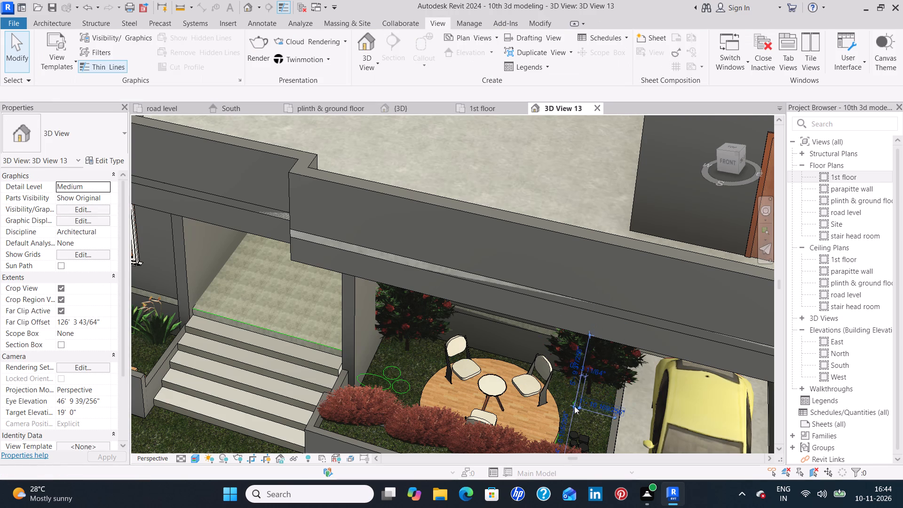
click(572, 405)
key(Delete)
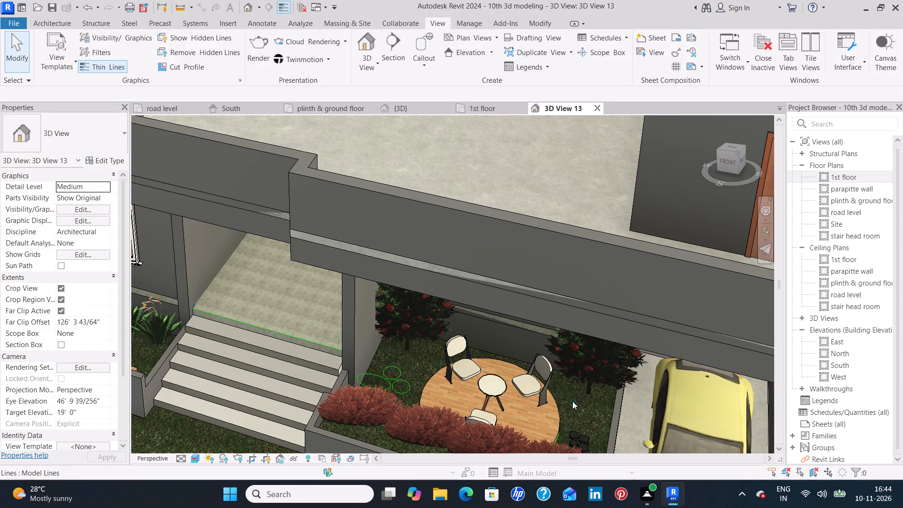
click(573, 400)
key(Delete)
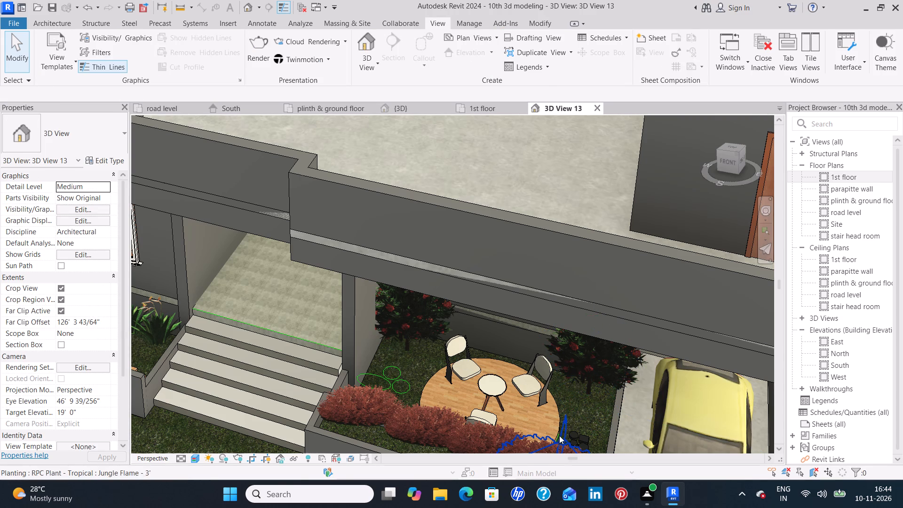
Delete the three looped model lines on the grass between the wooden deck and the entrance porch wall.
click(404, 389)
key(Delete)
click(395, 377)
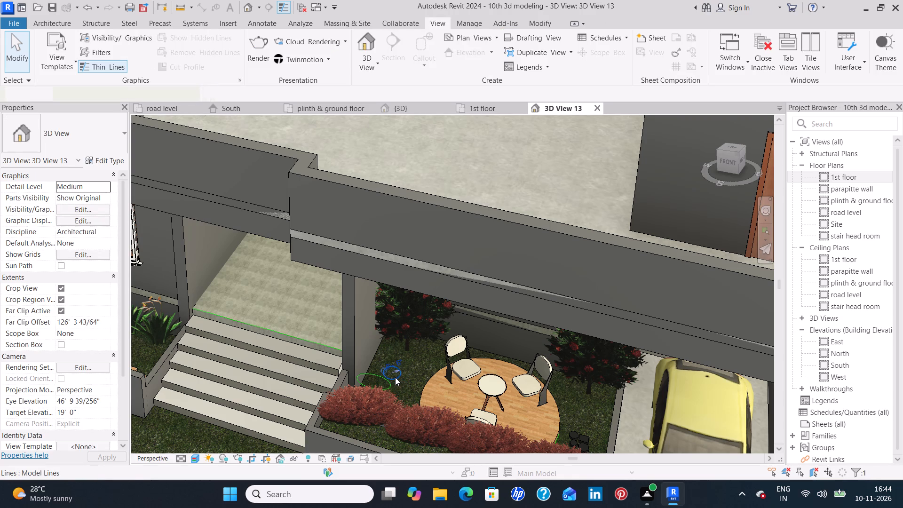
key(Delete)
click(387, 382)
key(Delete)
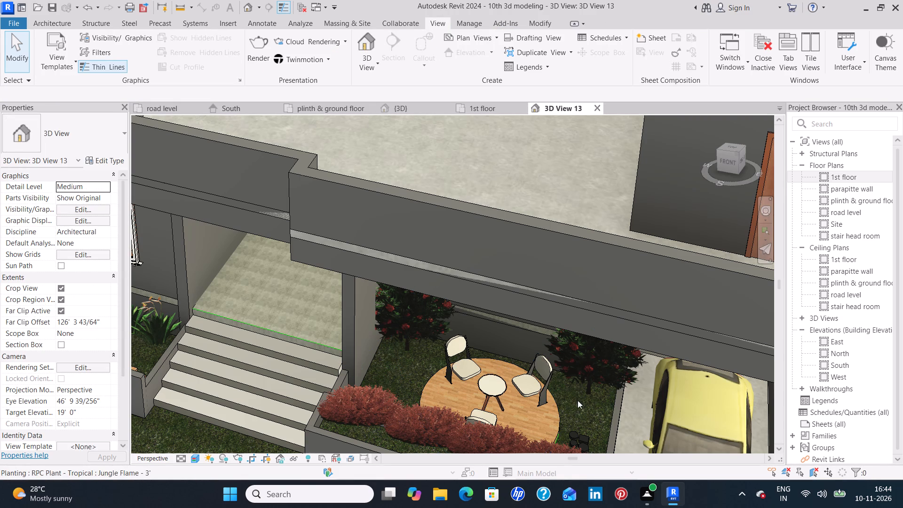
Delete the large circular model line around the edge of the round wooden deck in the seating area.
shift+middle_drag(578, 403, 543, 366)
click(433, 398)
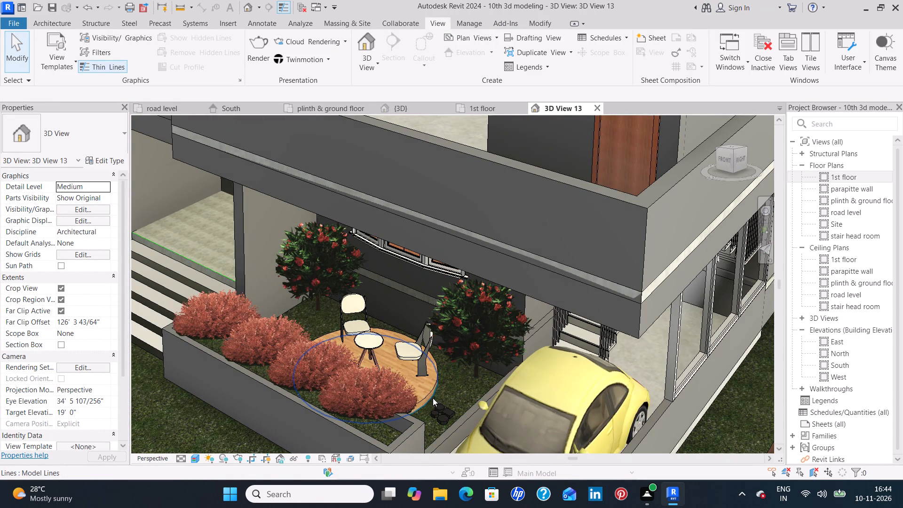
key(Delete)
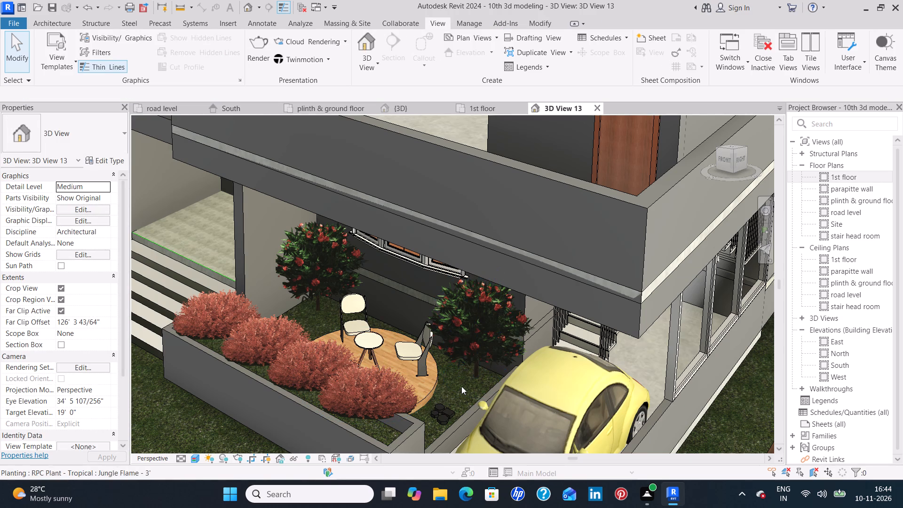
key(Escape)
key(Escape)
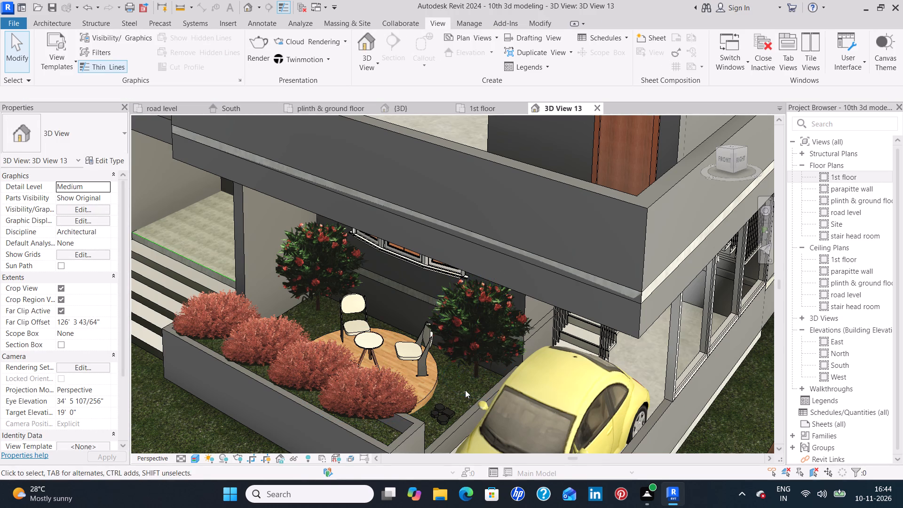
Delete the model line along the front edge of the entrance porch floor, at the top of the steps.
scroll(463, 388, down, 3)
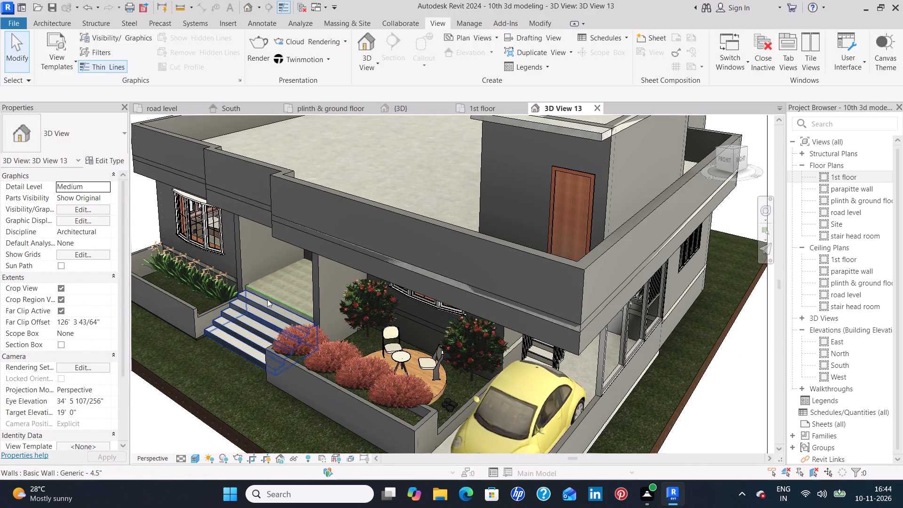
click(285, 304)
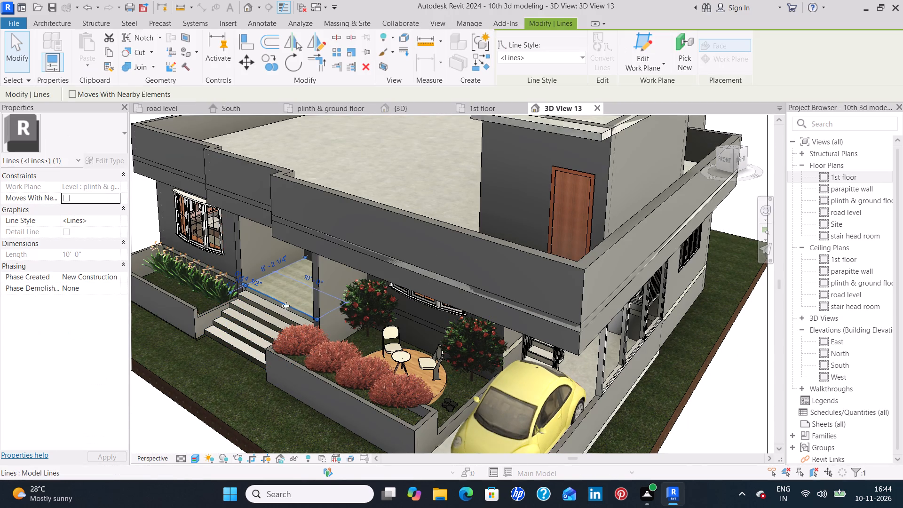
key(Delete)
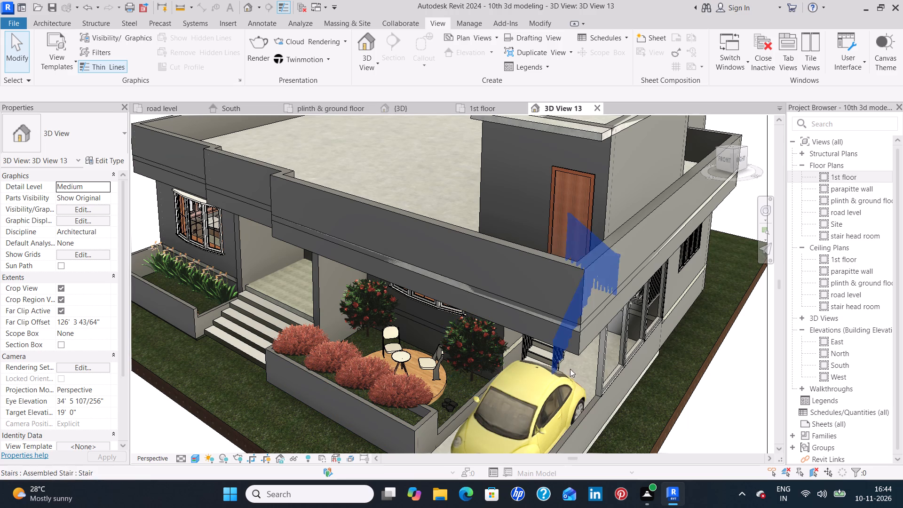
Place a camera in the plinth & ground floor plan beside the seating garden's entrance-side corner, aimed at the tree nearest the car, and close its view.
middle_drag(645, 379, 584, 400)
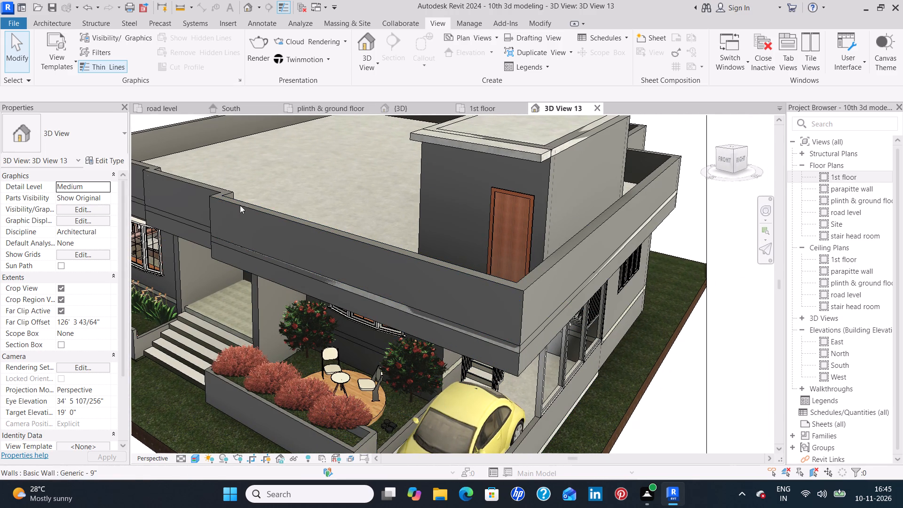
click(346, 111)
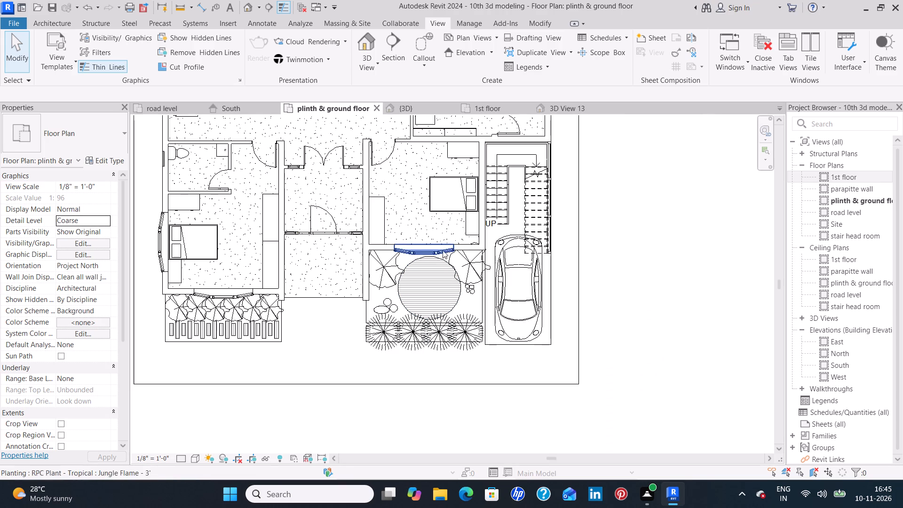
middle_drag(414, 227, 434, 294)
scroll(432, 286, down, 1)
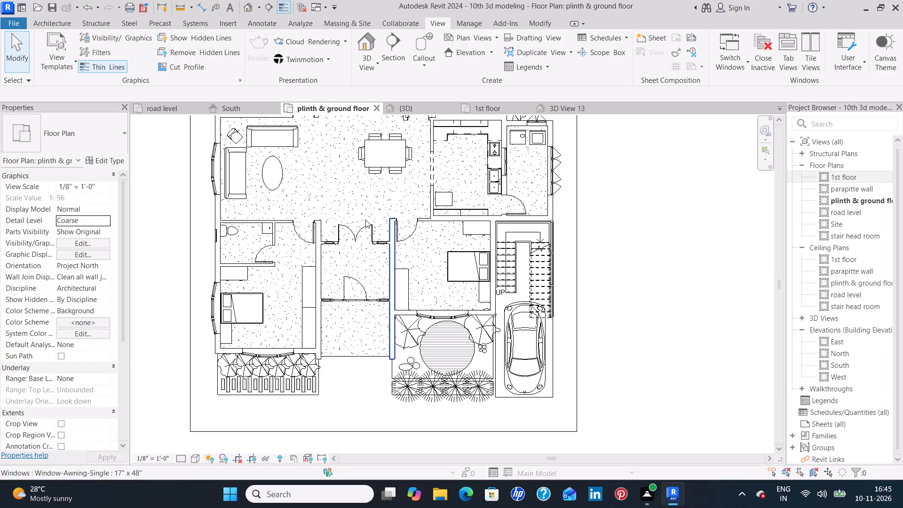
middle_drag(413, 302, 390, 249)
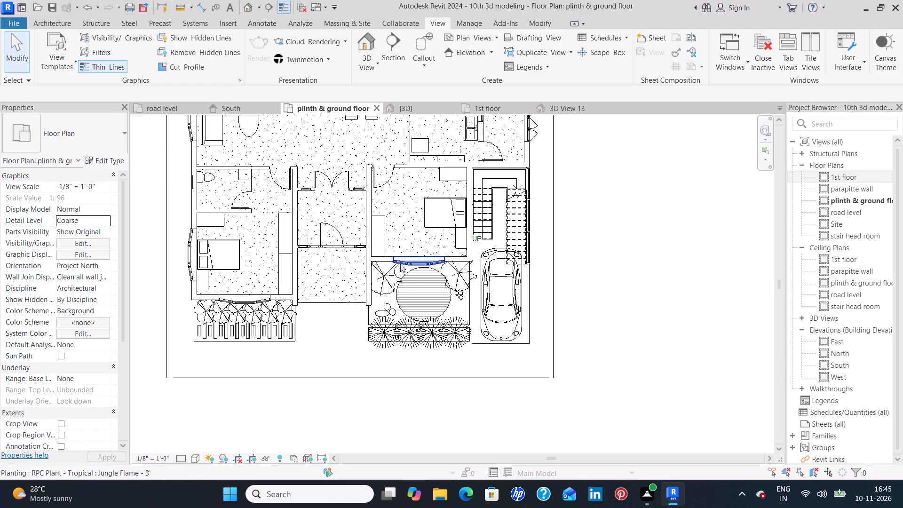
click(370, 62)
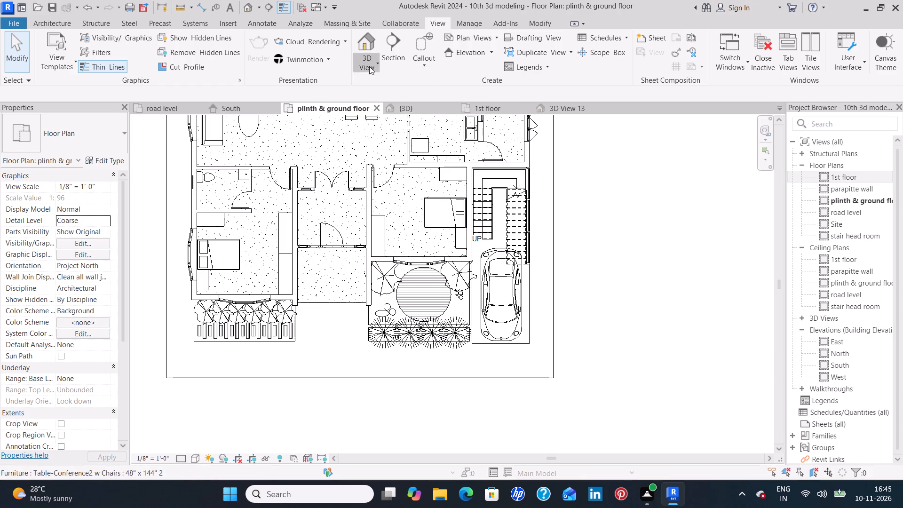
click(380, 110)
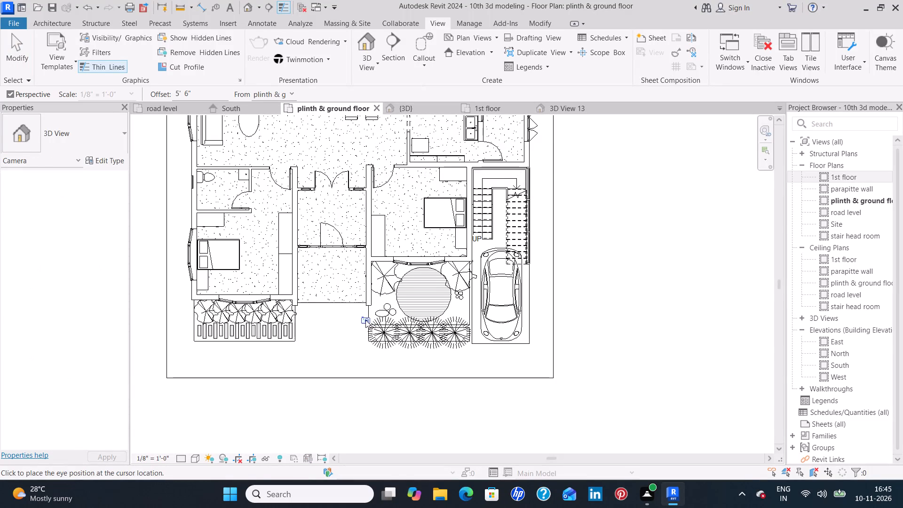
click(365, 320)
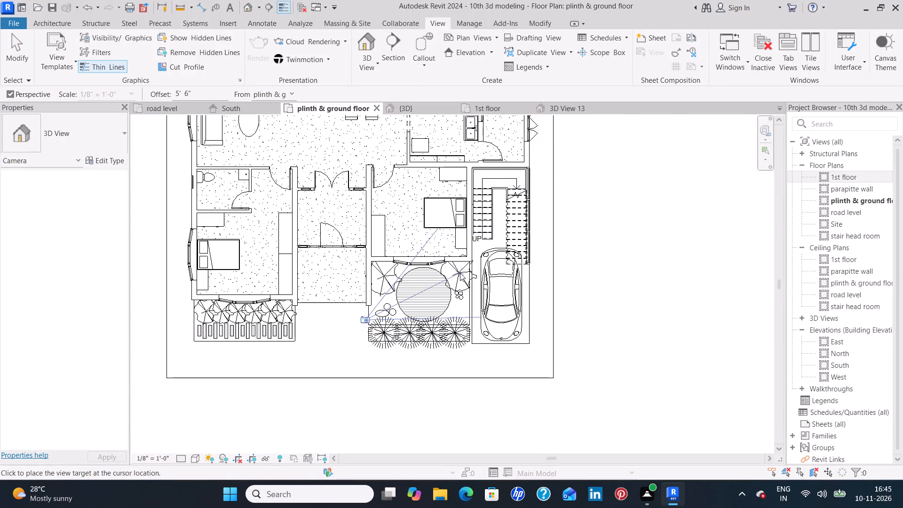
click(462, 271)
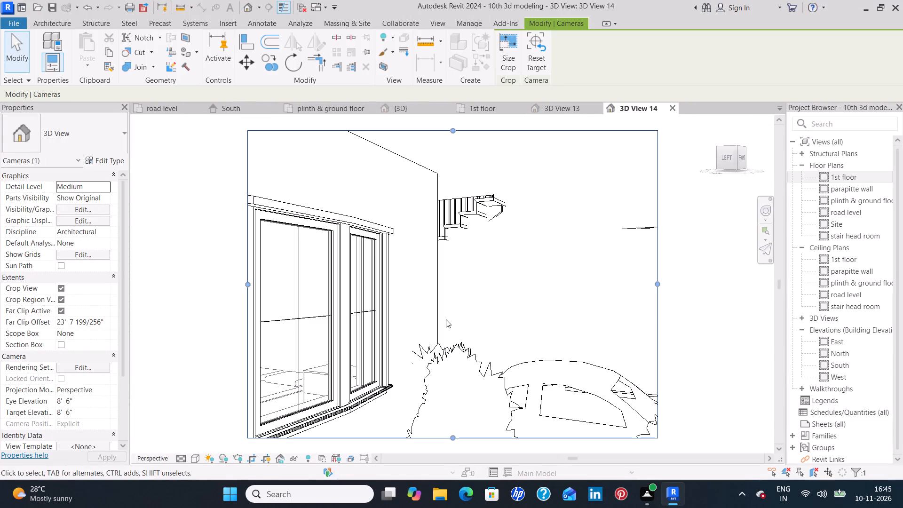
click(673, 109)
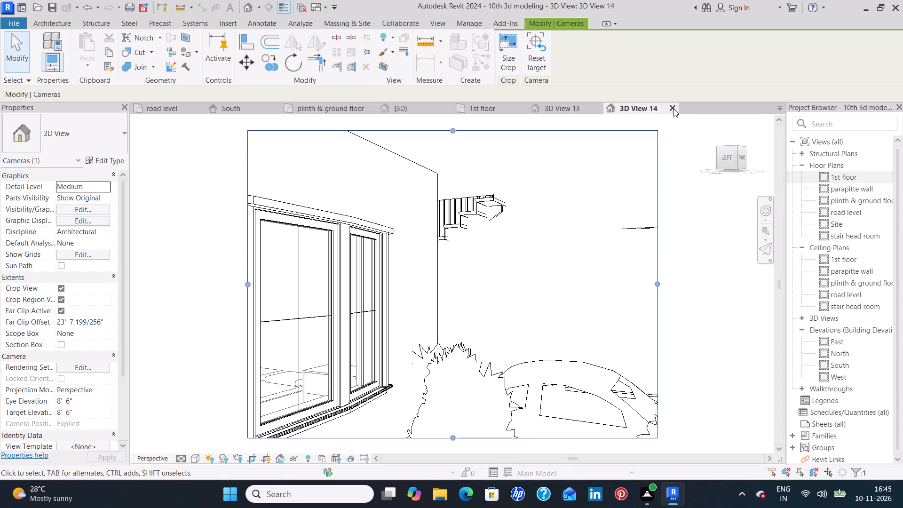
Place a camera in the road level plan on the entrance steps beside the seating garden, aimed across the deck at the car.
click(164, 110)
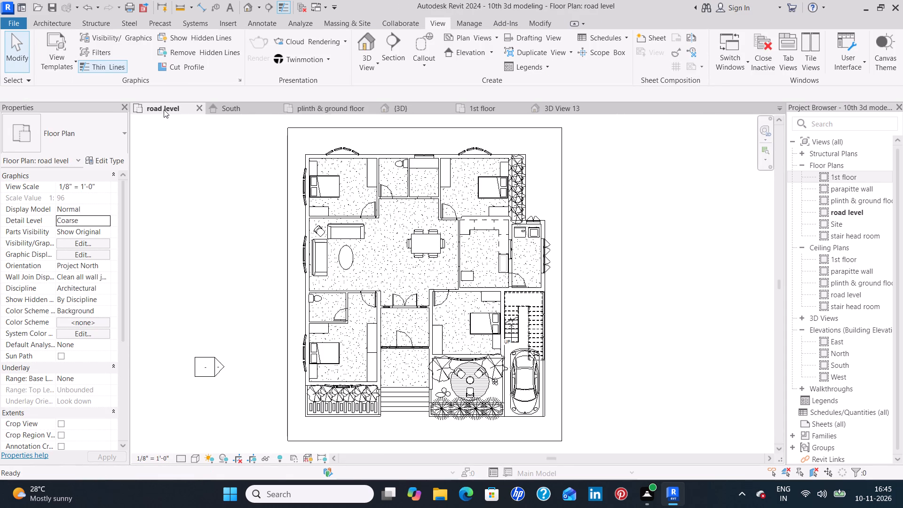
click(370, 61)
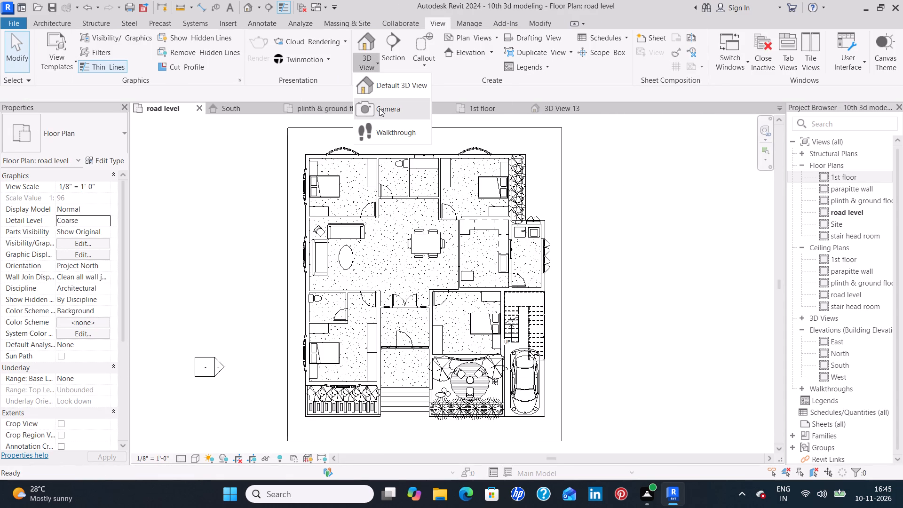
click(383, 111)
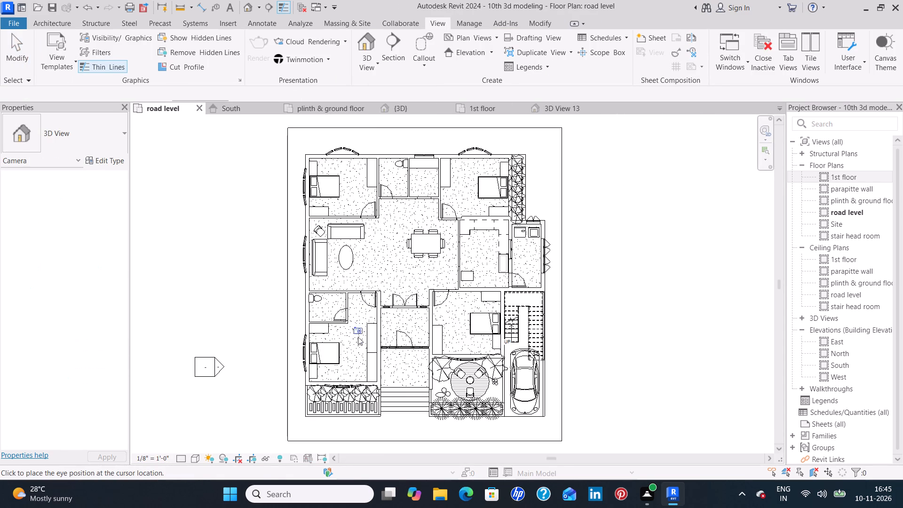
click(427, 398)
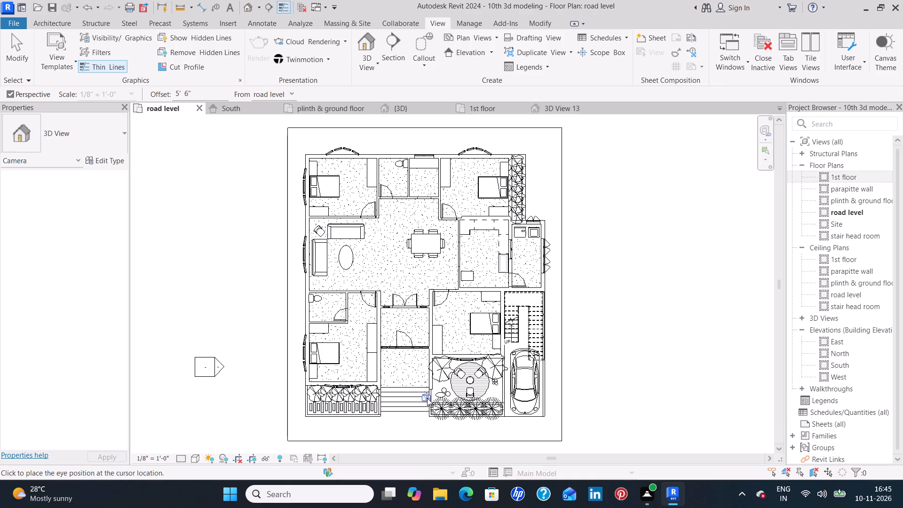
click(512, 364)
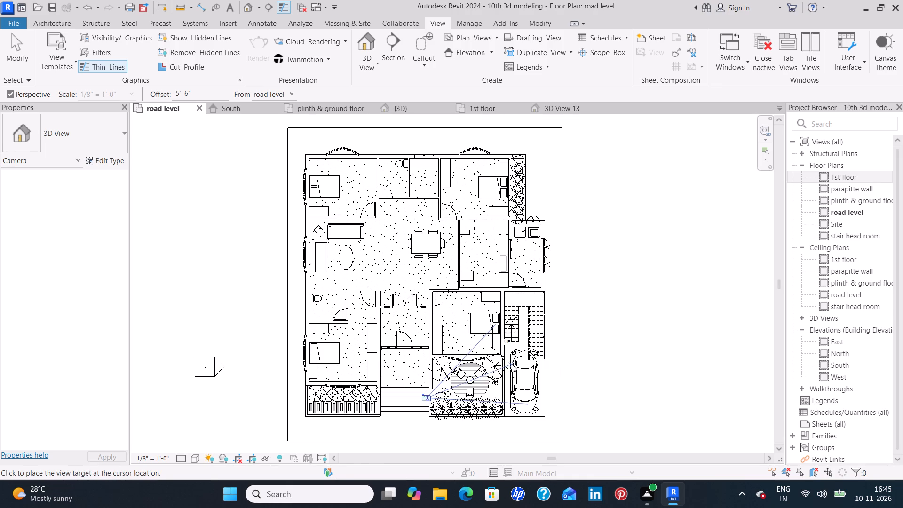
Reshape the new camera view's crop region, extending its bottom edge past the round deck and lowering its top edge to the window sill.
scroll(454, 364, down, 3)
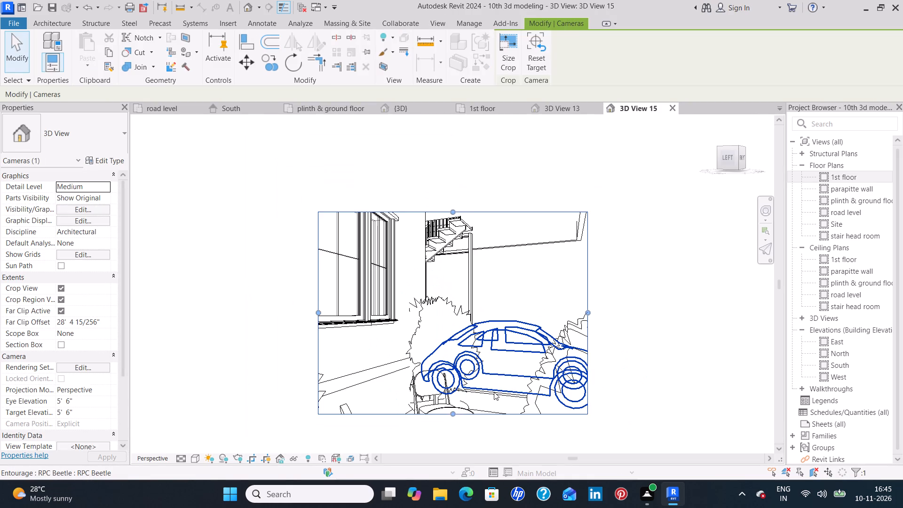
middle_drag(494, 390, 491, 290)
drag(448, 314, 462, 418)
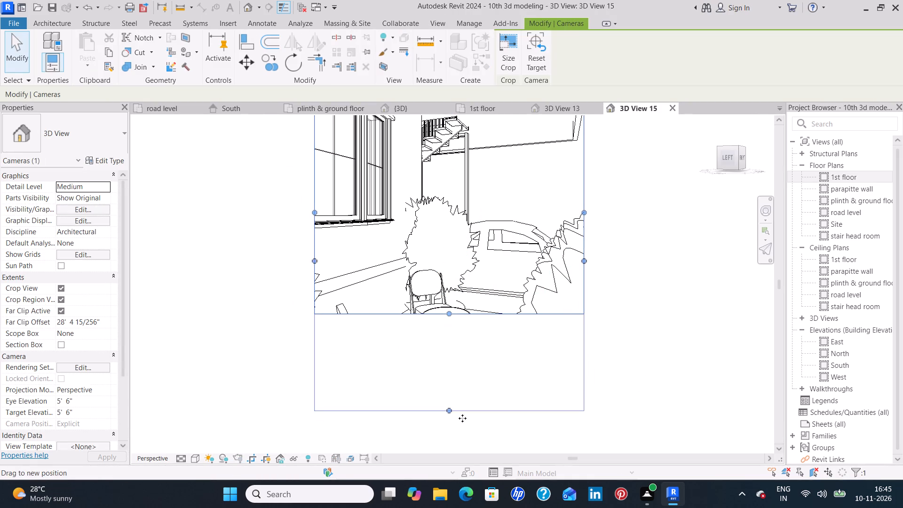
drag(462, 418, 464, 432)
middle_drag(445, 365, 442, 275)
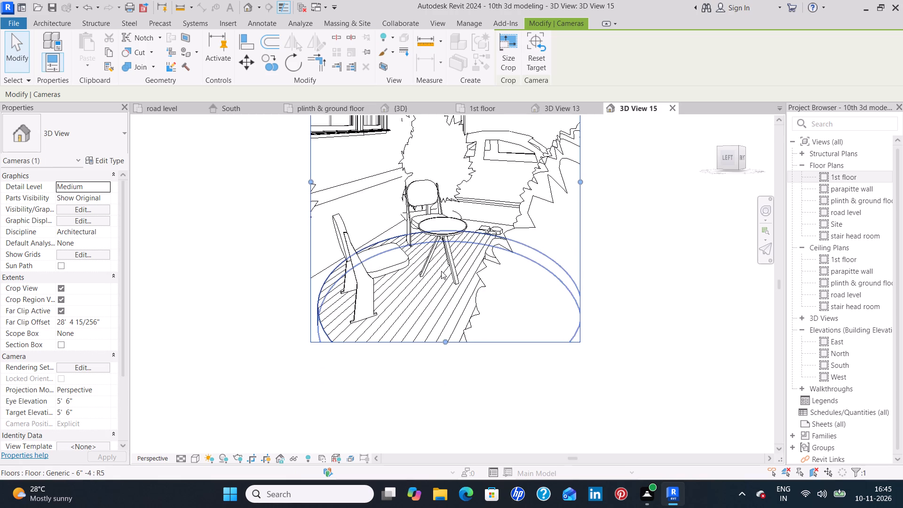
drag(445, 342, 449, 389)
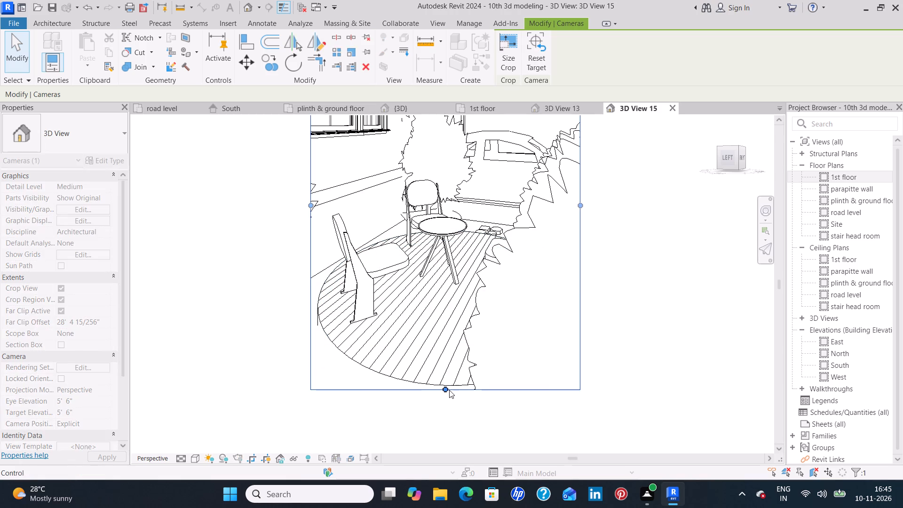
middle_drag(419, 286, 425, 373)
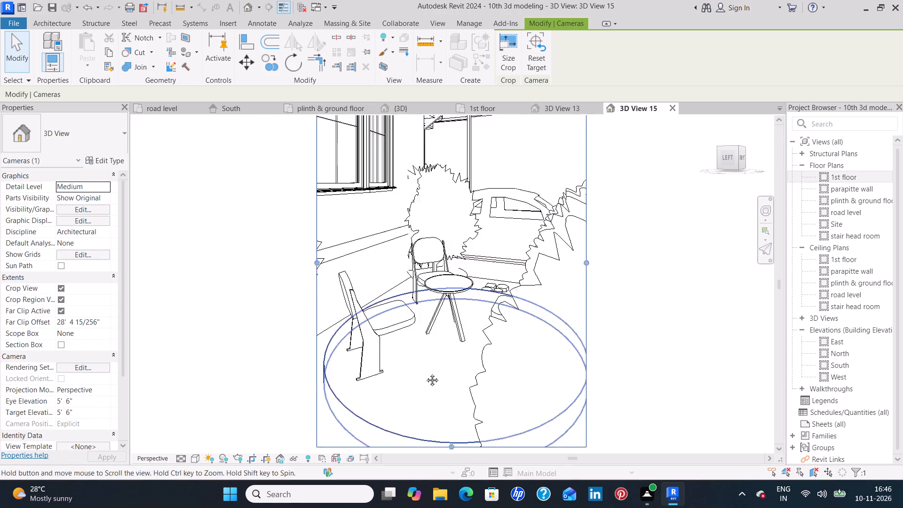
middle_drag(425, 373, 425, 427)
drag(451, 158, 468, 251)
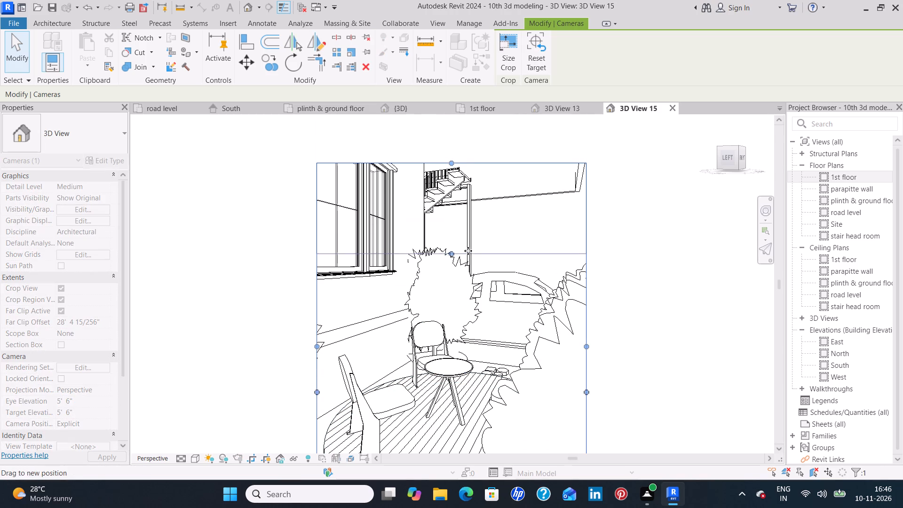
drag(468, 251, 469, 258)
middle_drag(458, 322, 436, 182)
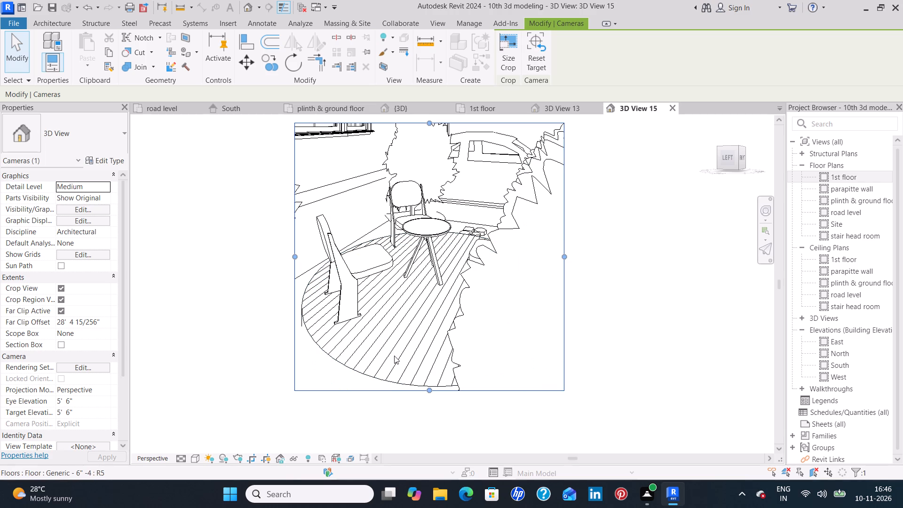
middle_drag(398, 280, 400, 259)
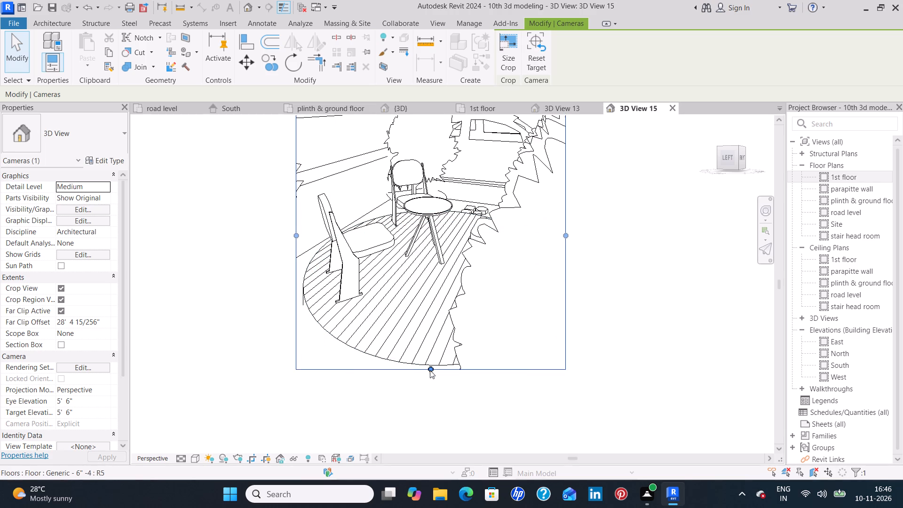
drag(430, 372, 438, 425)
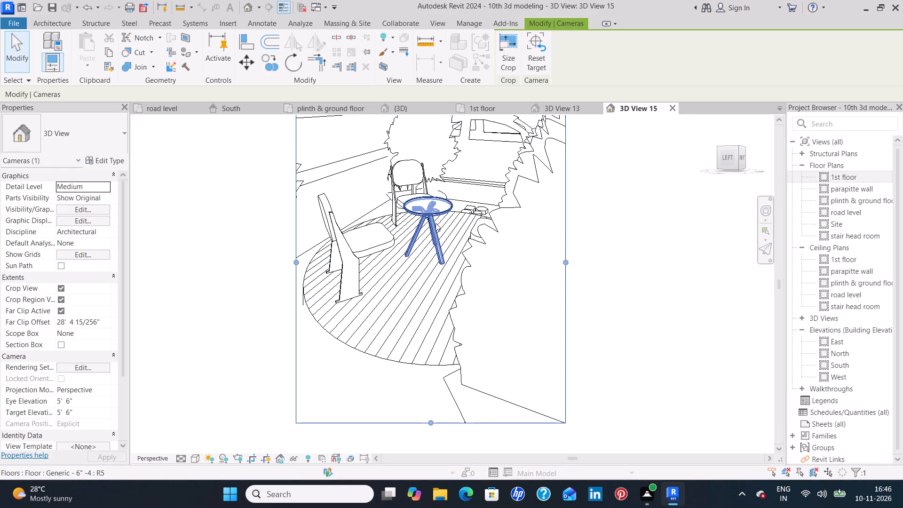
middle_drag(433, 248, 425, 304)
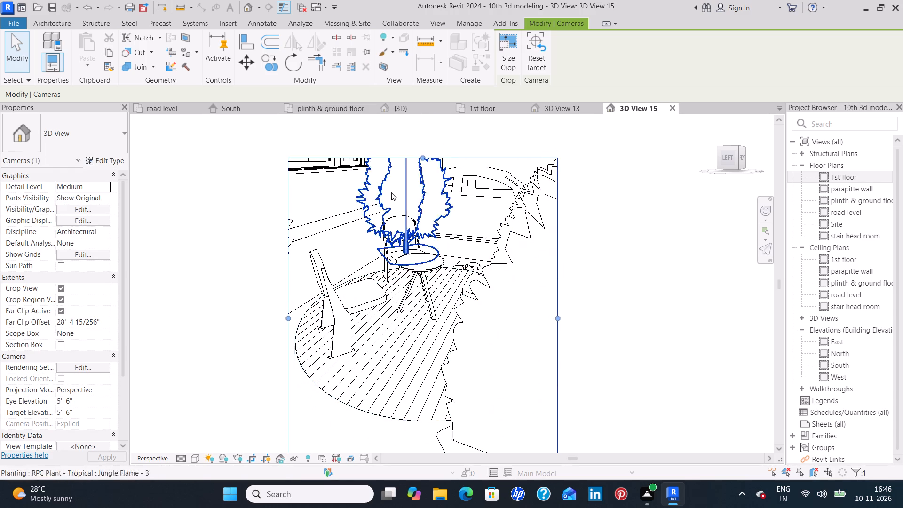
Set the seating-garden camera view to the Realistic visual style and Fine detail level.
click(195, 460)
click(207, 446)
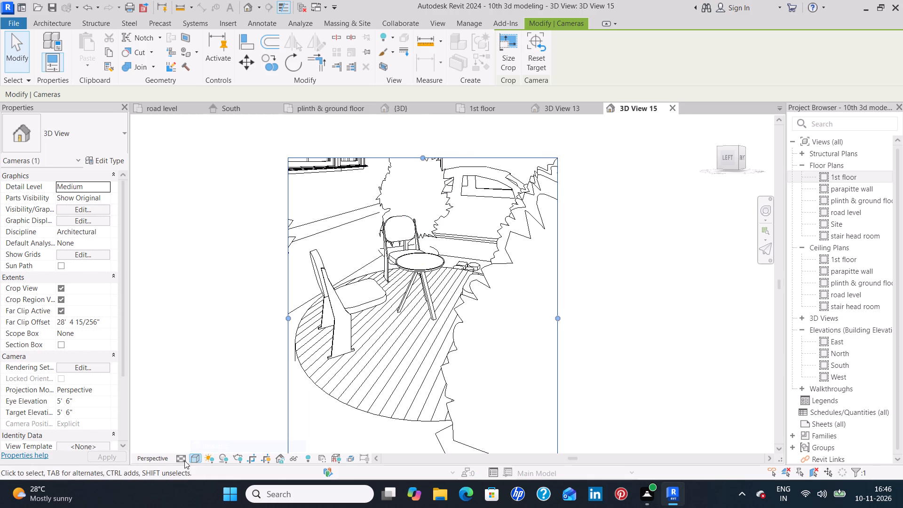
click(183, 460)
click(191, 449)
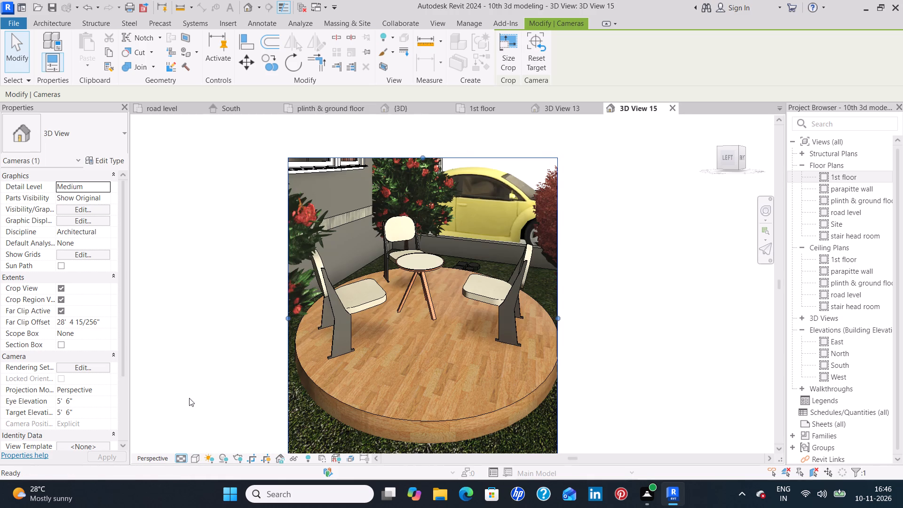
click(189, 397)
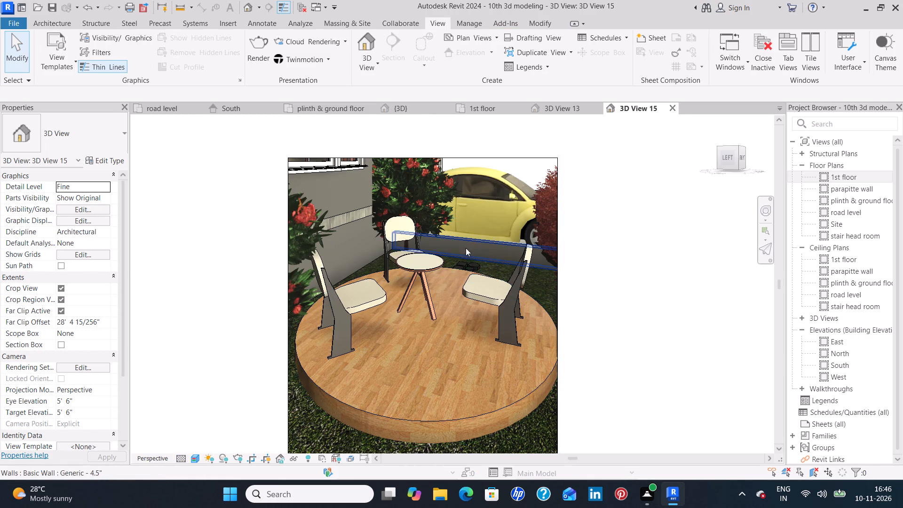
Examine the dark stepping stones on the grass behind the round deck in the camera view.
scroll(467, 266, up, 16)
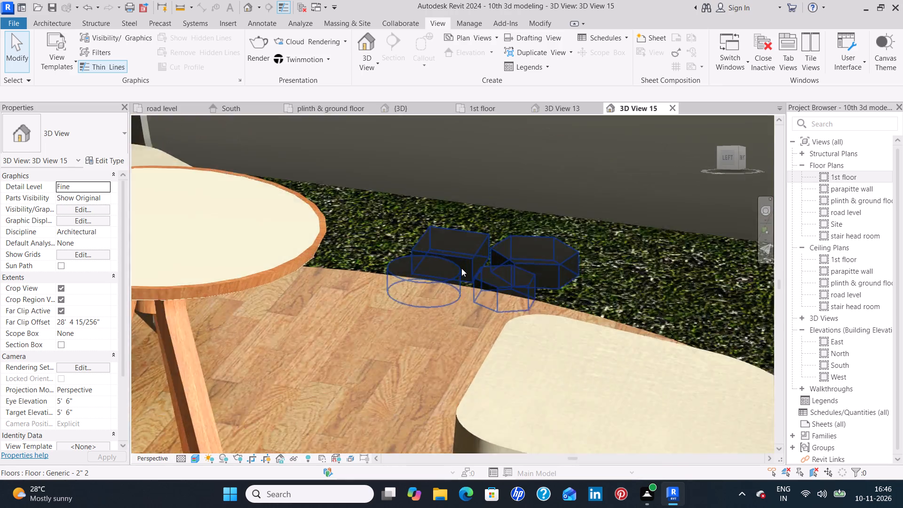
scroll(461, 268, up, 5)
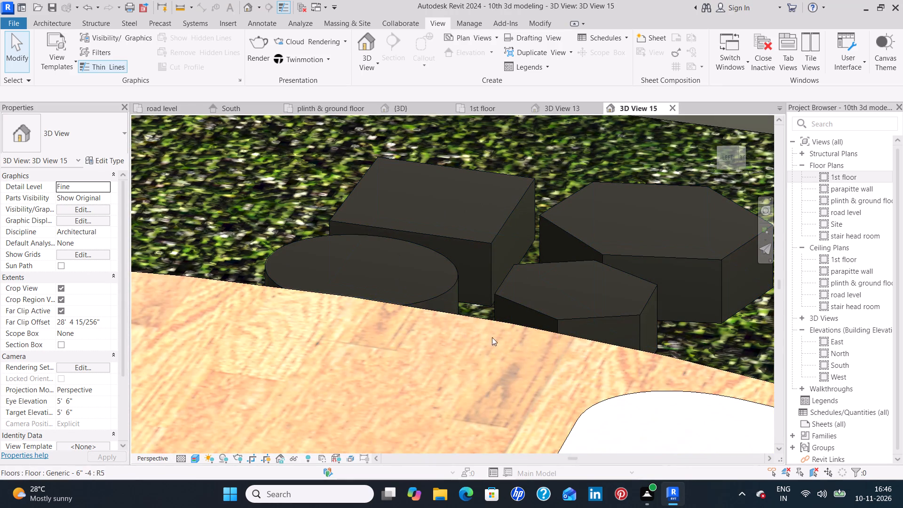
scroll(614, 288, down, 4)
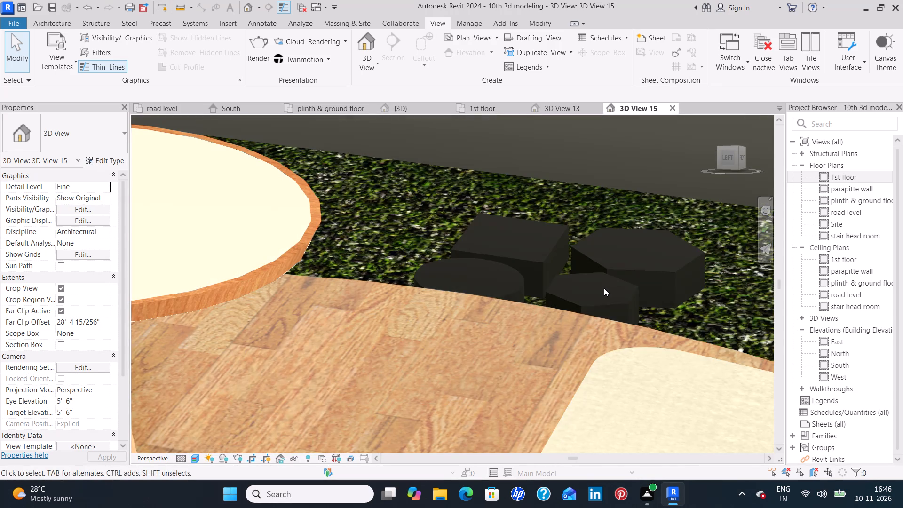
scroll(603, 288, down, 9)
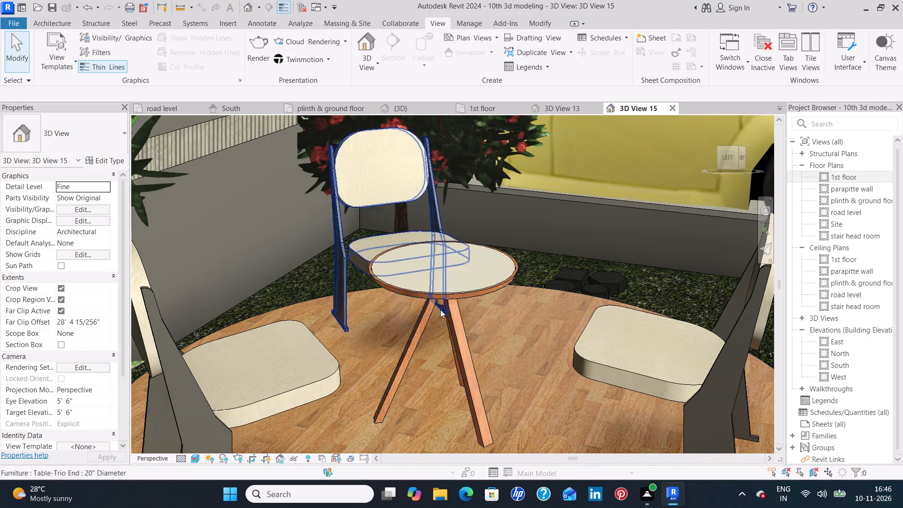
Inspect the round wooden deck's front edge, the surrounding grass and the overall seating-area composition.
scroll(398, 407, down, 8)
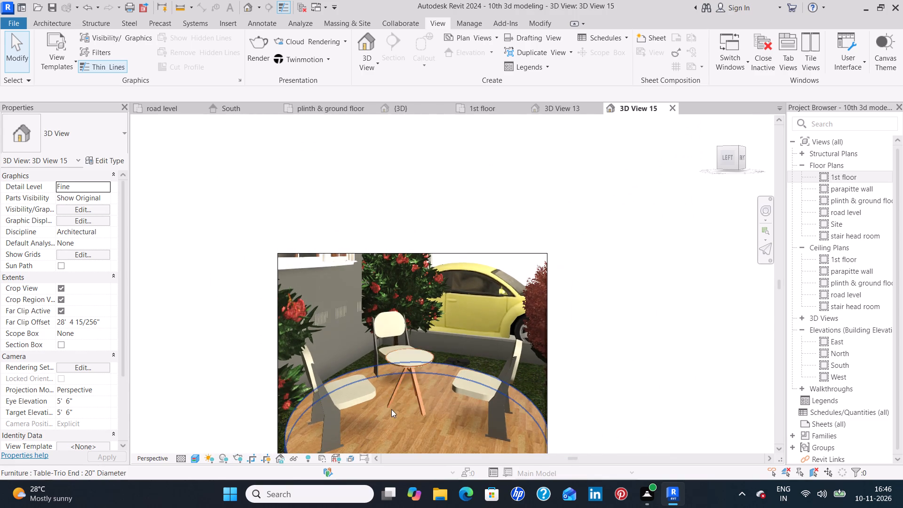
middle_drag(391, 410, 393, 290)
scroll(393, 333, down, 3)
middle_drag(404, 380, 405, 295)
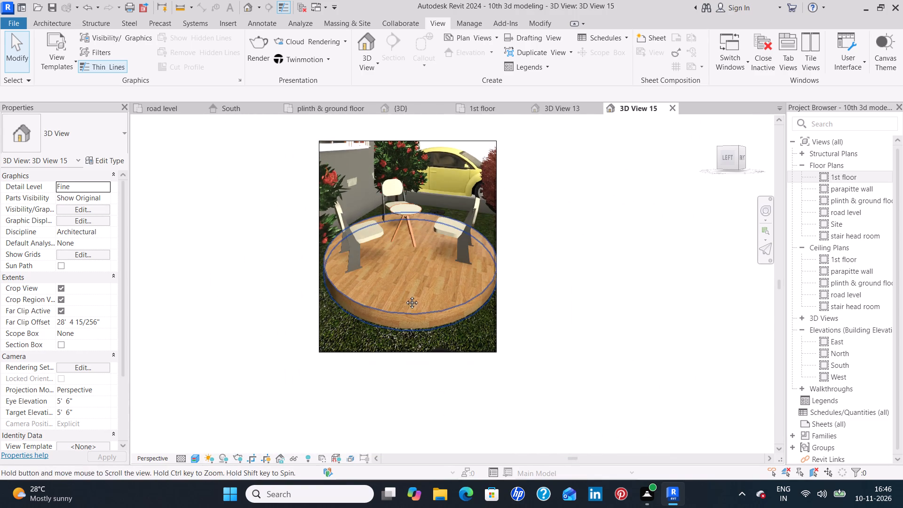
middle_drag(405, 295, 405, 295)
scroll(452, 359, up, 7)
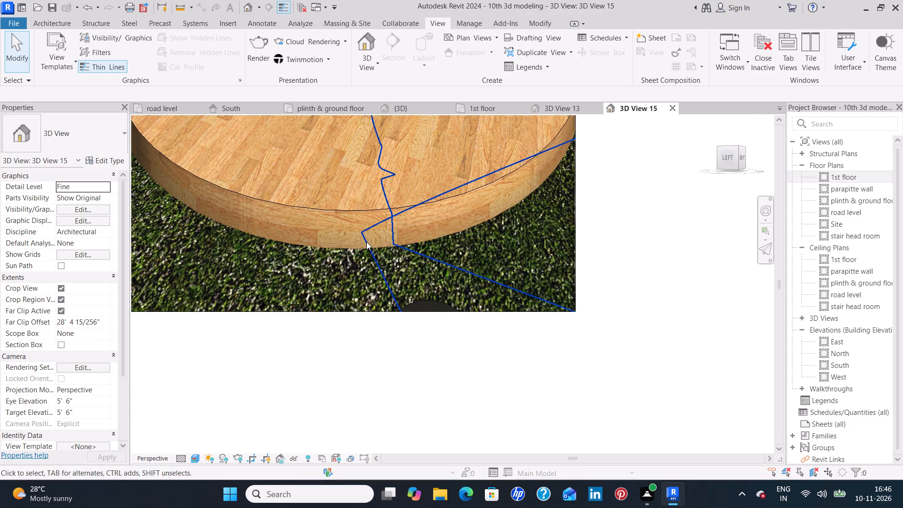
middle_drag(301, 200, 316, 310)
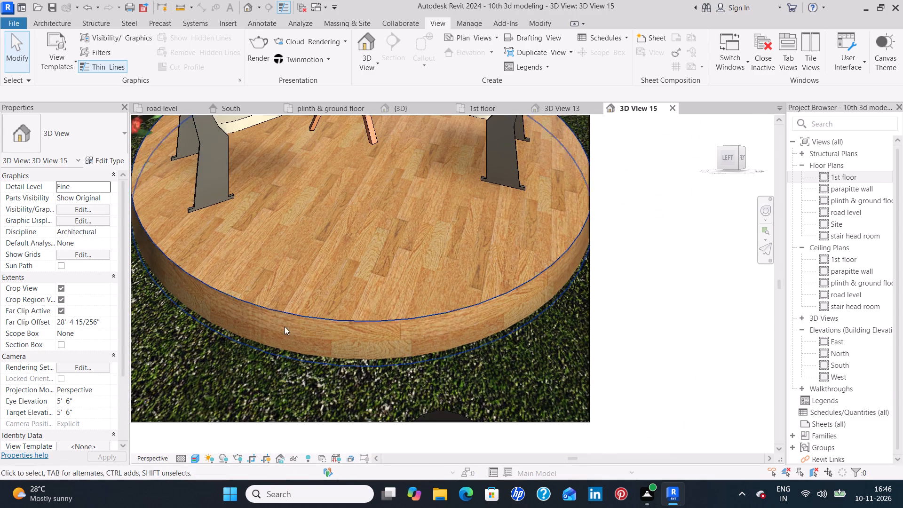
scroll(352, 286, down, 9)
middle_drag(344, 270, 362, 317)
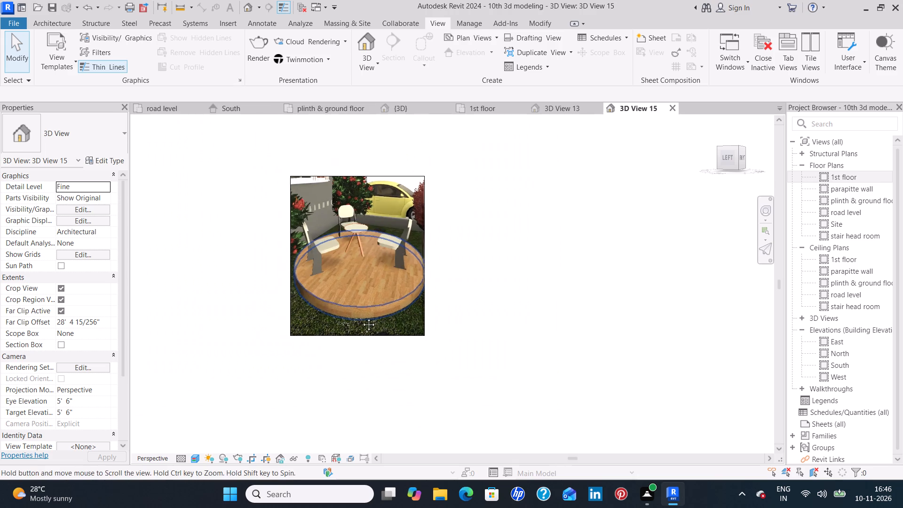
middle_drag(362, 317, 379, 390)
scroll(383, 390, up, 7)
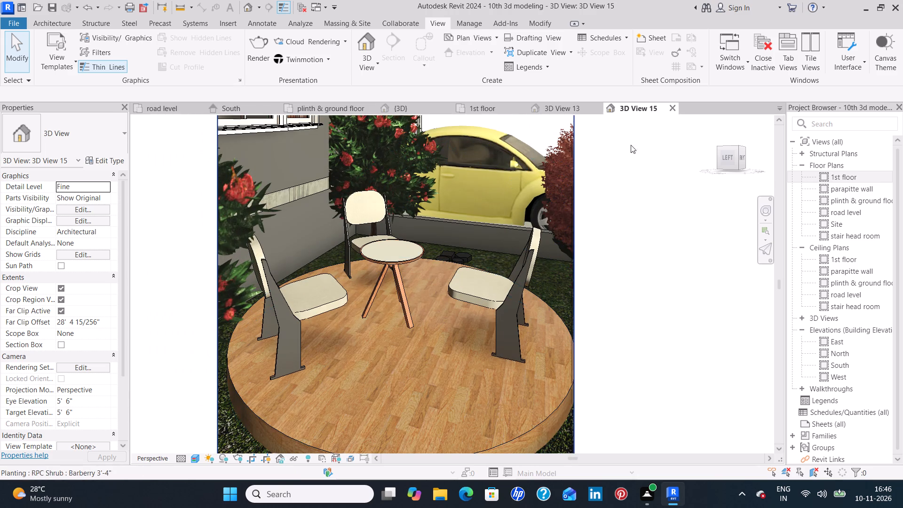
Close the seating-garden camera view and 3D View 13.
click(673, 103)
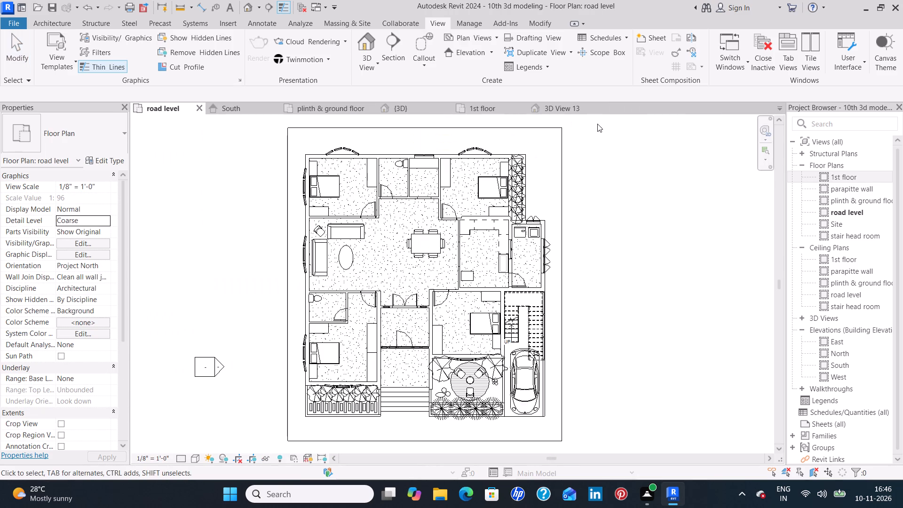
click(597, 108)
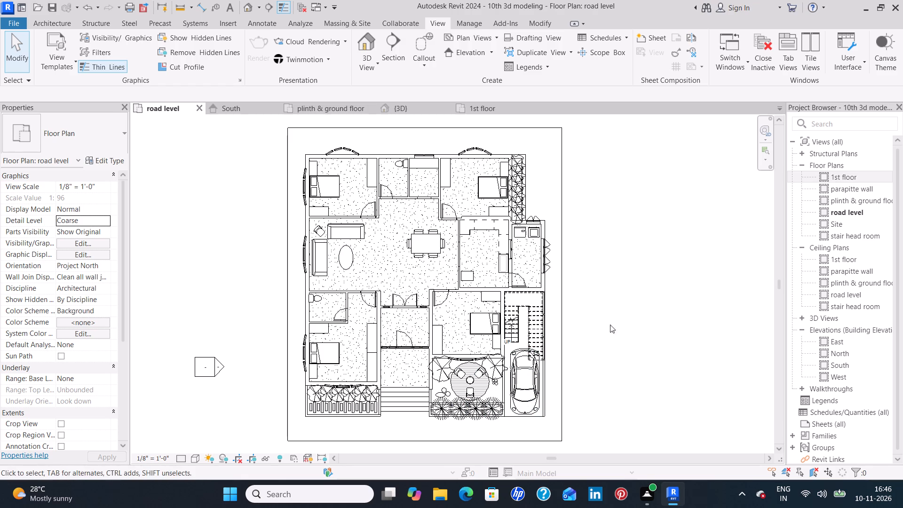
Place a camera in the road level plan outside the plot in front of the car, aimed over it at the far end of the staircase.
scroll(548, 381, up, 3)
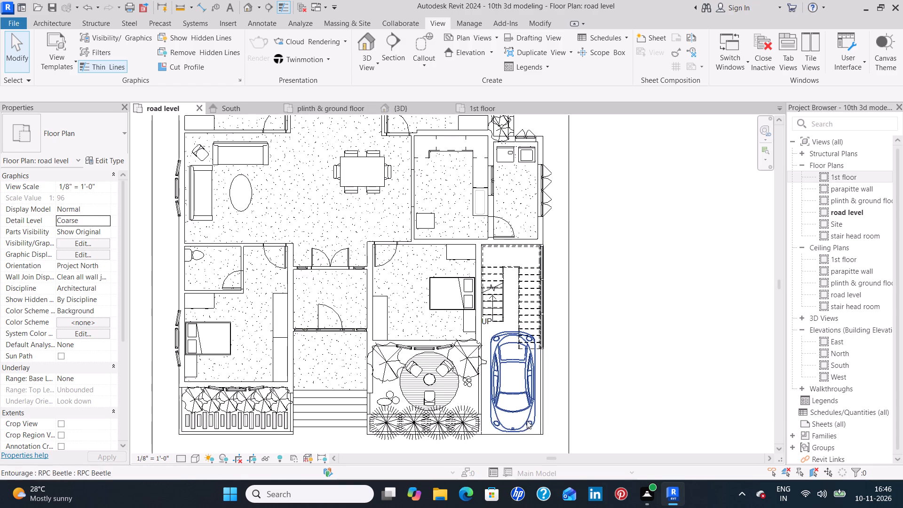
middle_drag(526, 419, 520, 344)
scroll(520, 344, up, 1)
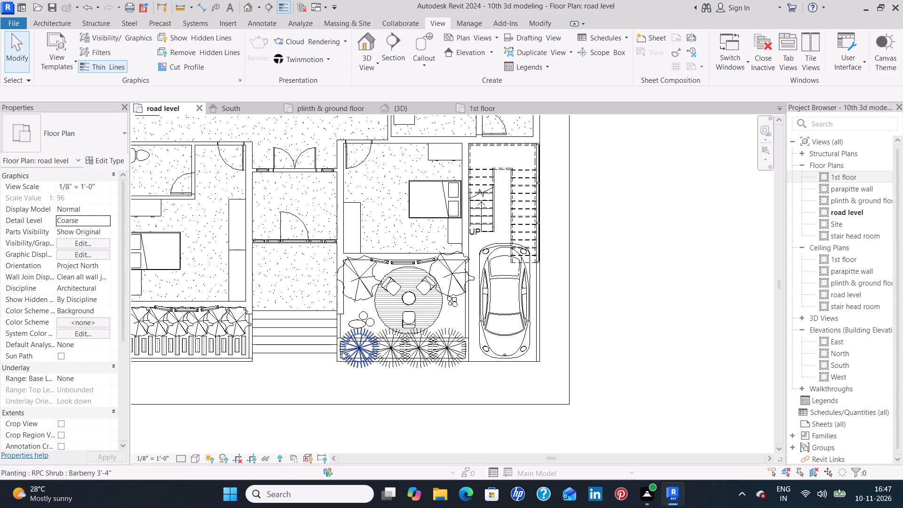
click(372, 66)
click(383, 102)
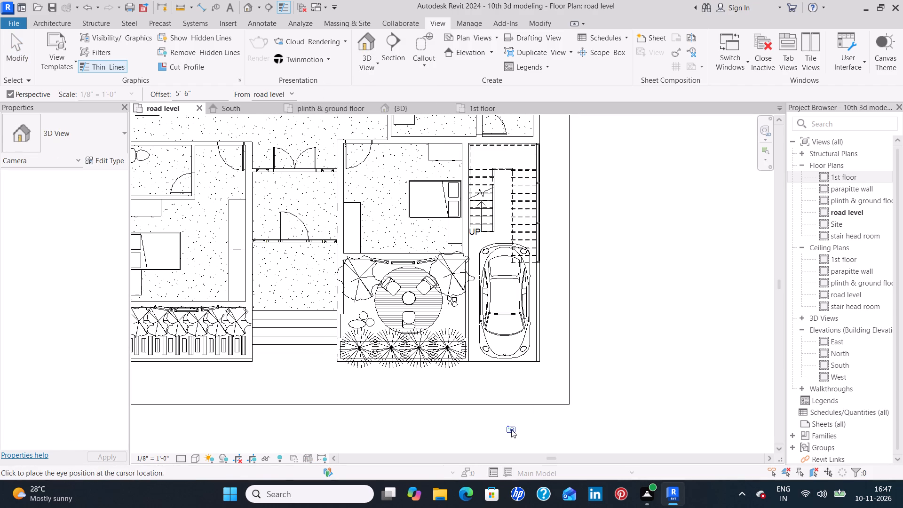
click(511, 429)
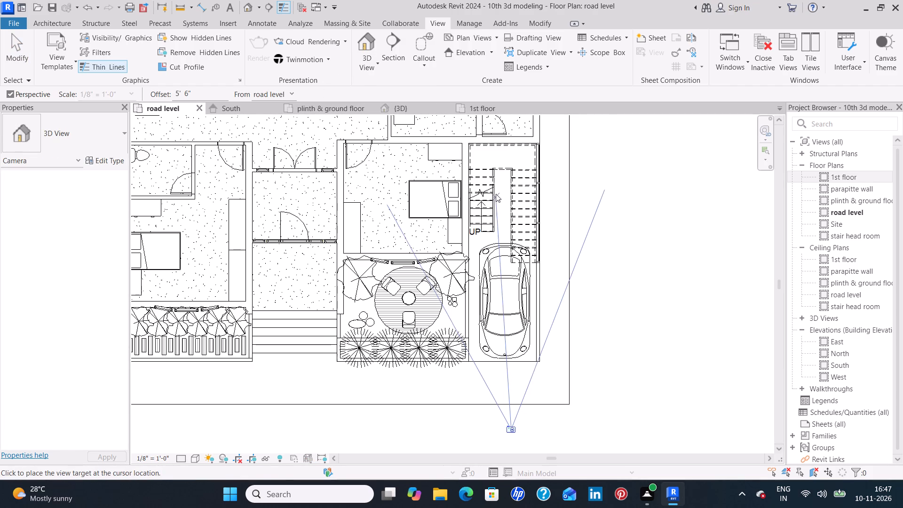
click(498, 135)
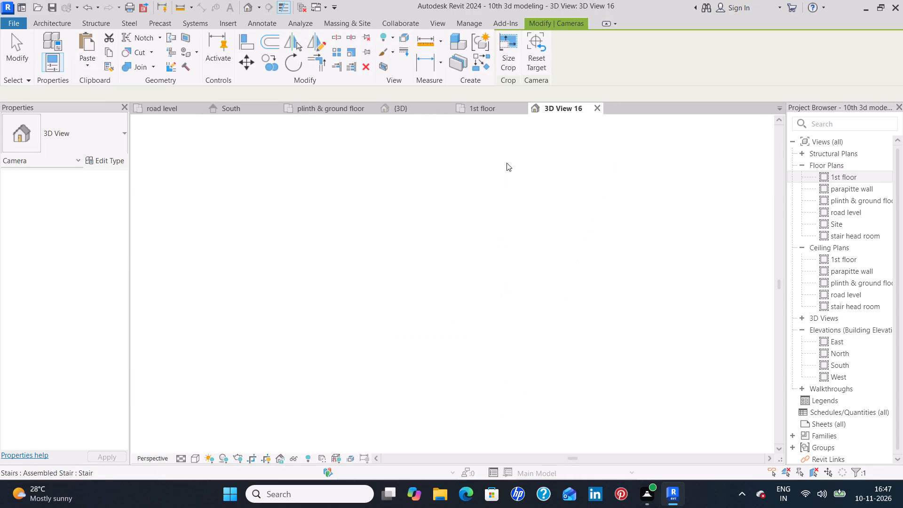
Extend the car camera view's crop region down past the driveway's front edge and slightly up above the staircase.
scroll(529, 381, down, 4)
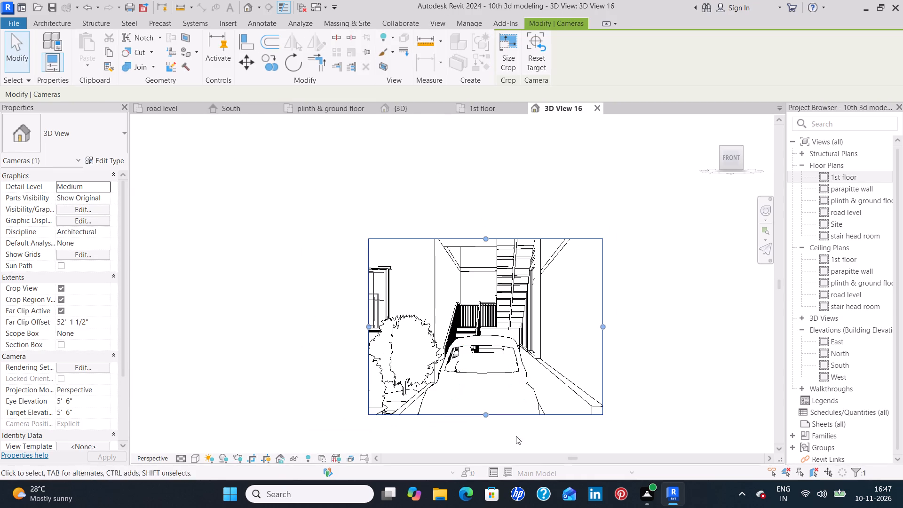
middle_drag(519, 394, 503, 289)
drag(470, 308, 482, 345)
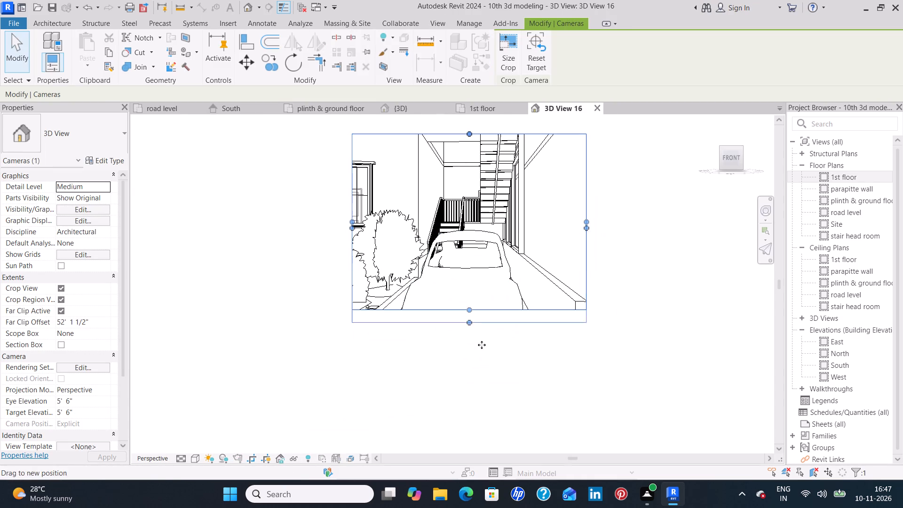
drag(482, 345, 497, 423)
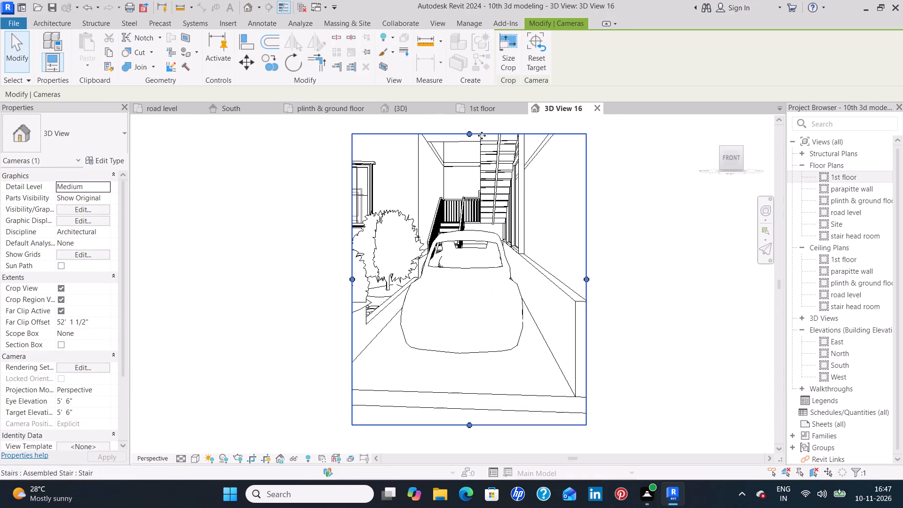
drag(467, 132, 464, 111)
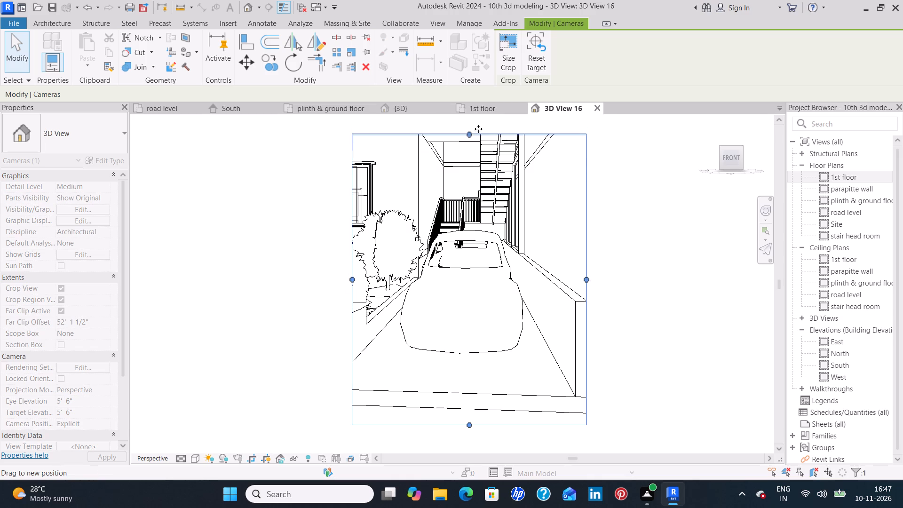
click(475, 117)
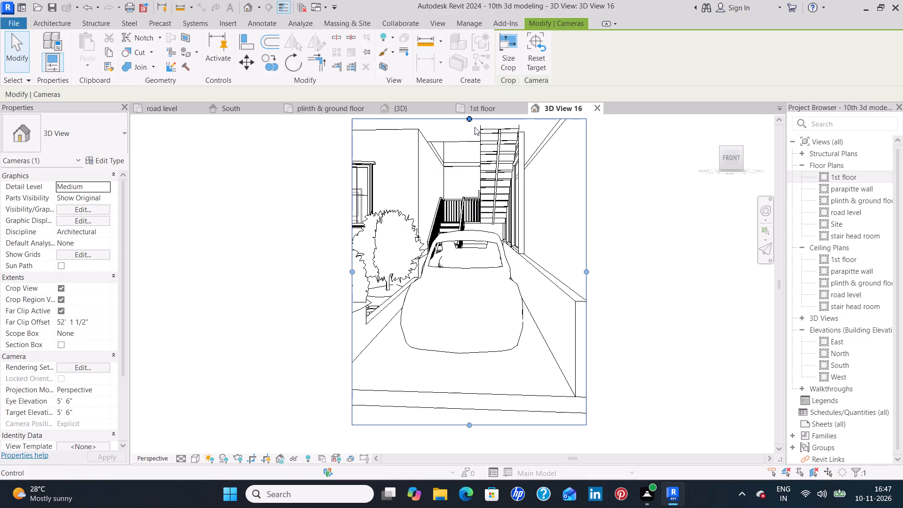
middle_drag(475, 129, 479, 206)
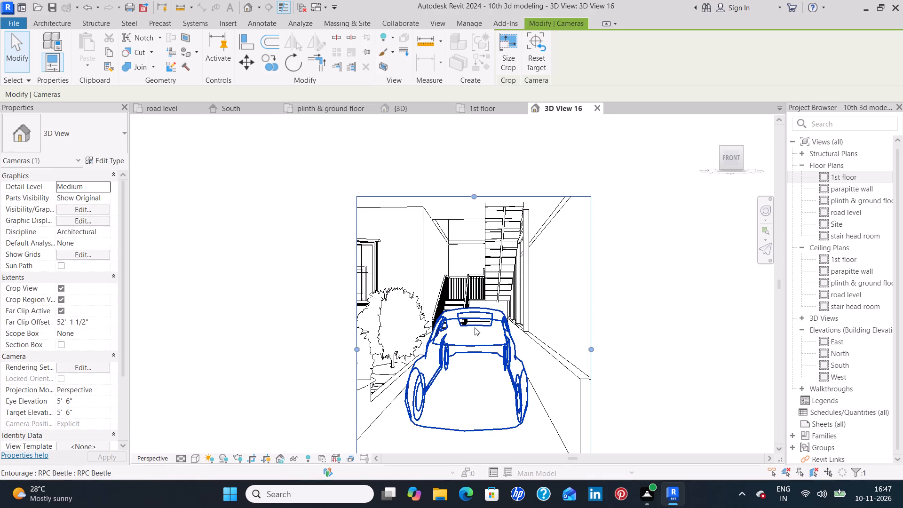
scroll(475, 327, down, 3)
middle_drag(497, 359, 492, 339)
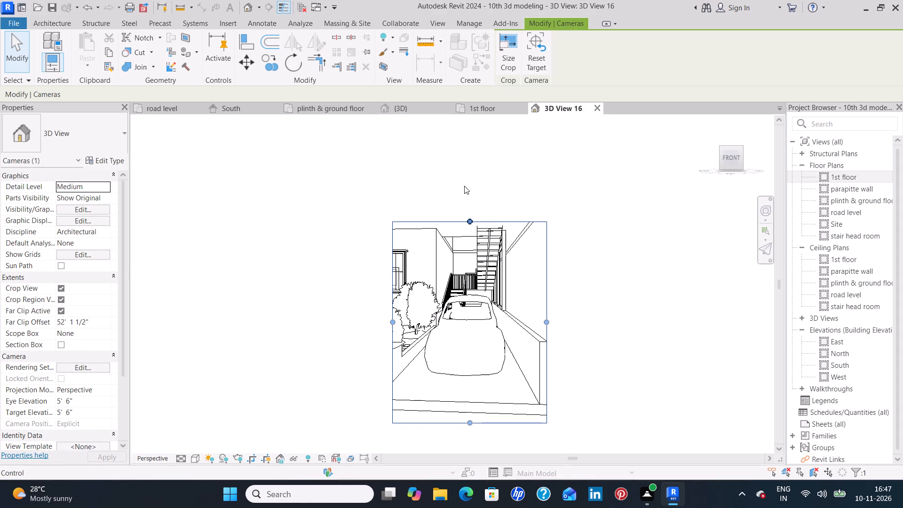
Set the car camera view's visual style to Realistic.
click(195, 462)
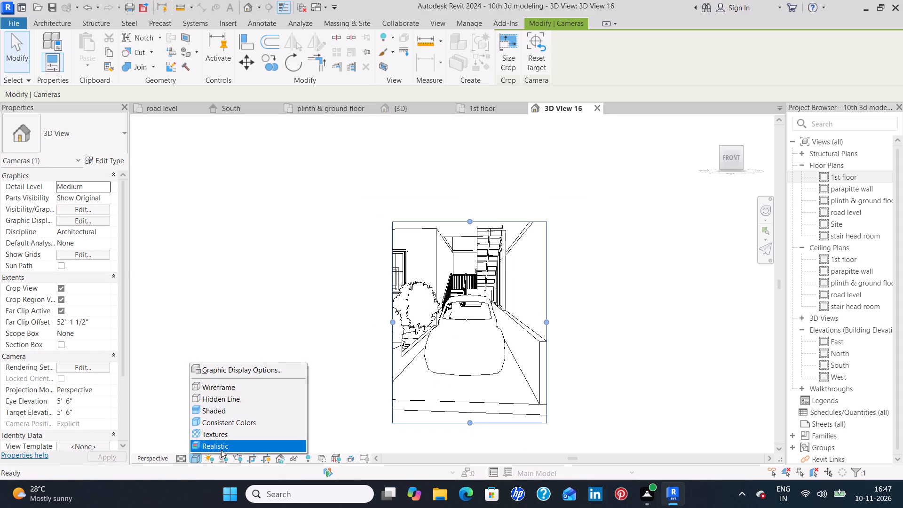
click(225, 447)
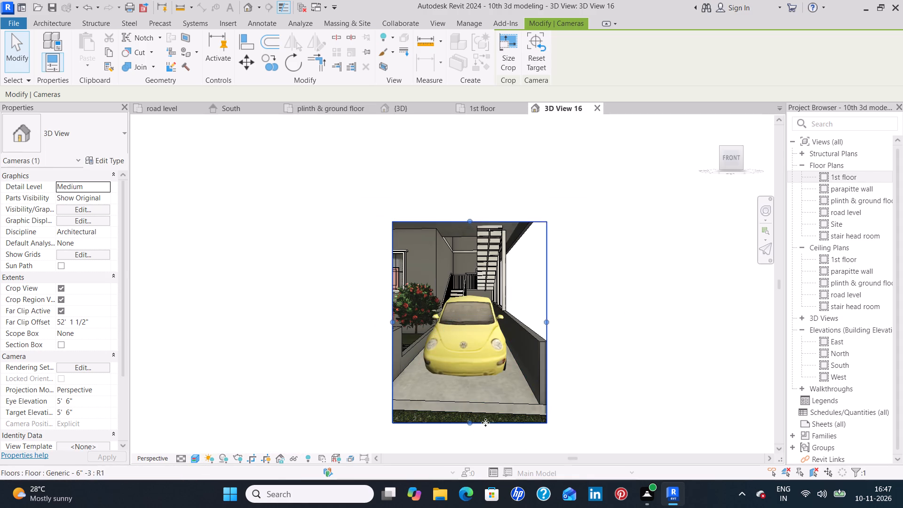
Raise the lower edge of the car camera view's crop region to just below the car's front bumper.
drag(467, 422, 473, 382)
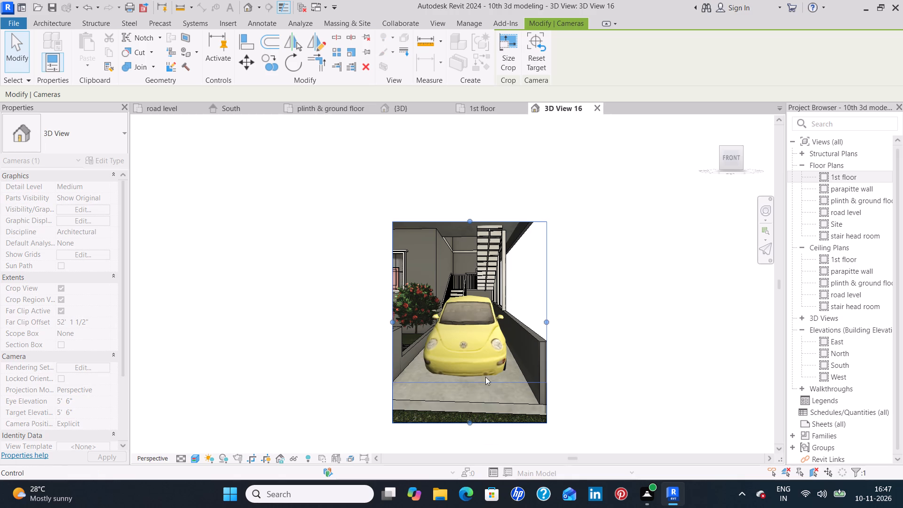
click(655, 323)
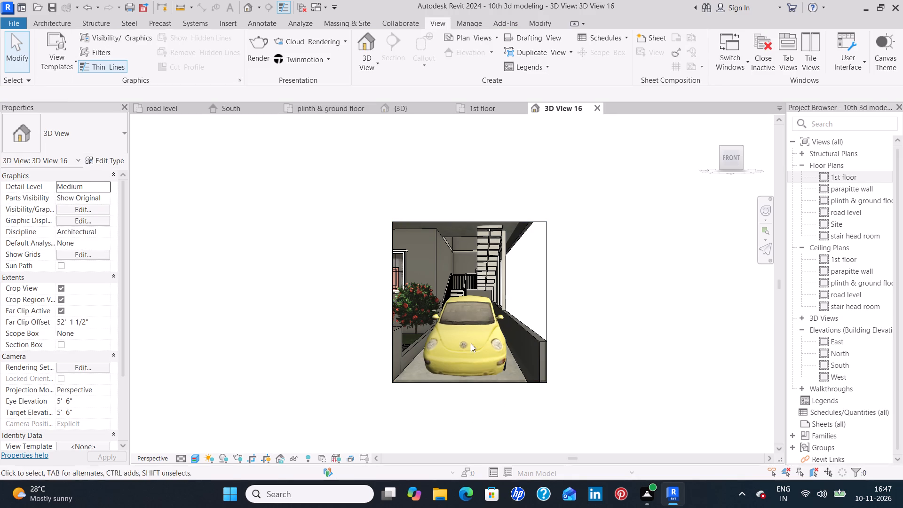
Check the framing of the car and staircase, and close 3D View 16.
scroll(464, 334, up, 4)
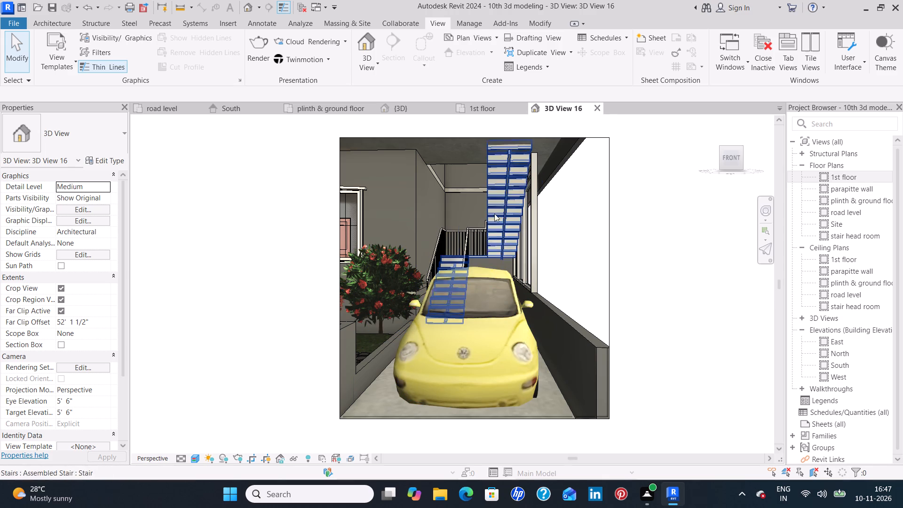
scroll(355, 354, down, 2)
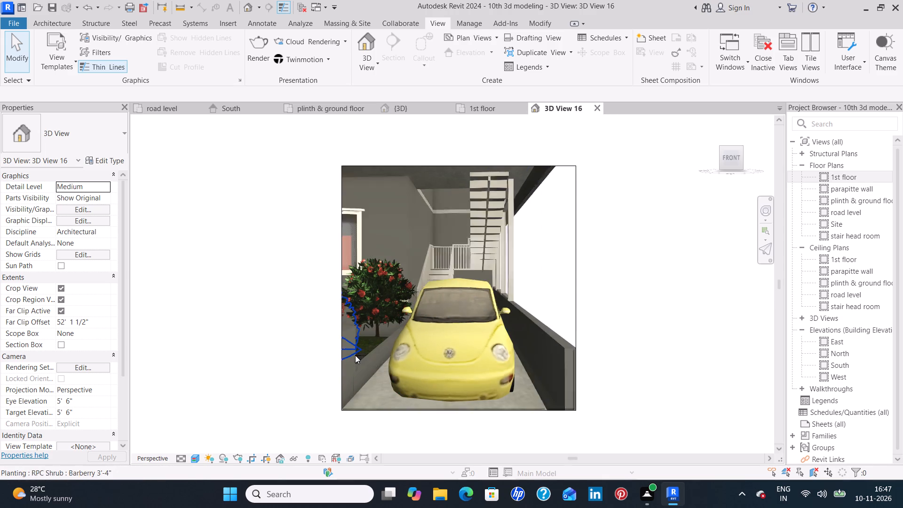
scroll(355, 355, down, 1)
click(594, 108)
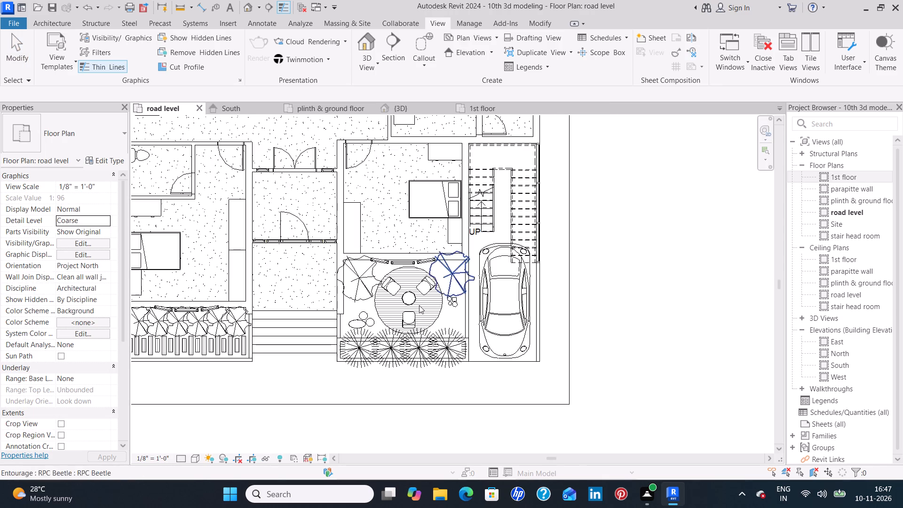
Examine the front gardens in the road level plan, checking the floor properties of the slat strips beside the entrance steps.
scroll(449, 317, up, 4)
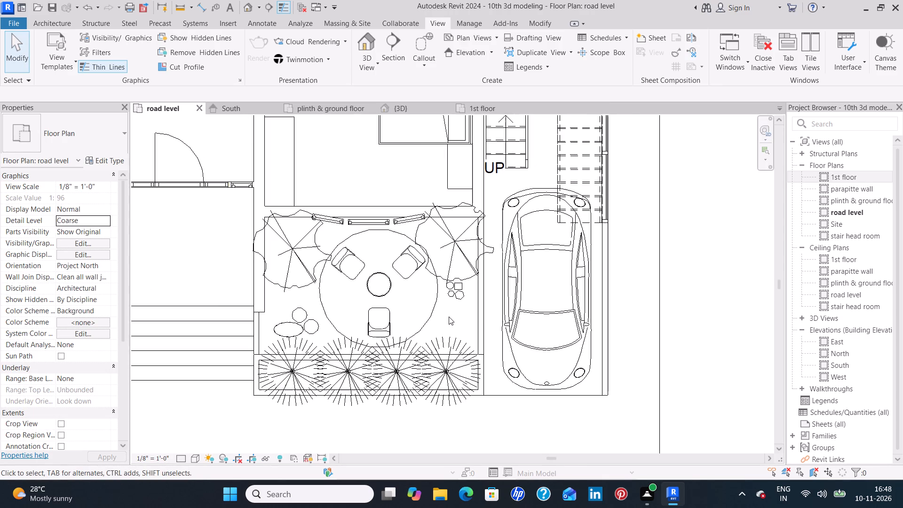
scroll(449, 317, up, 3)
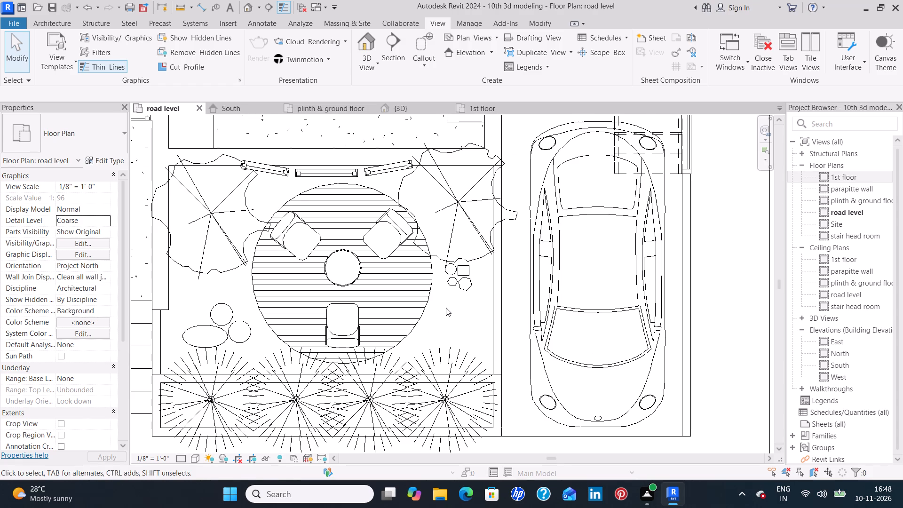
middle_drag(445, 302, 440, 251)
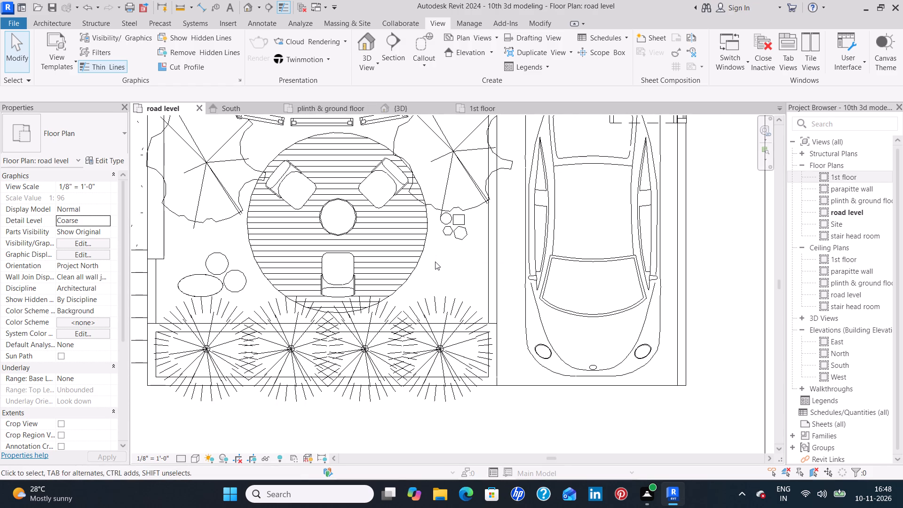
scroll(432, 271, down, 2)
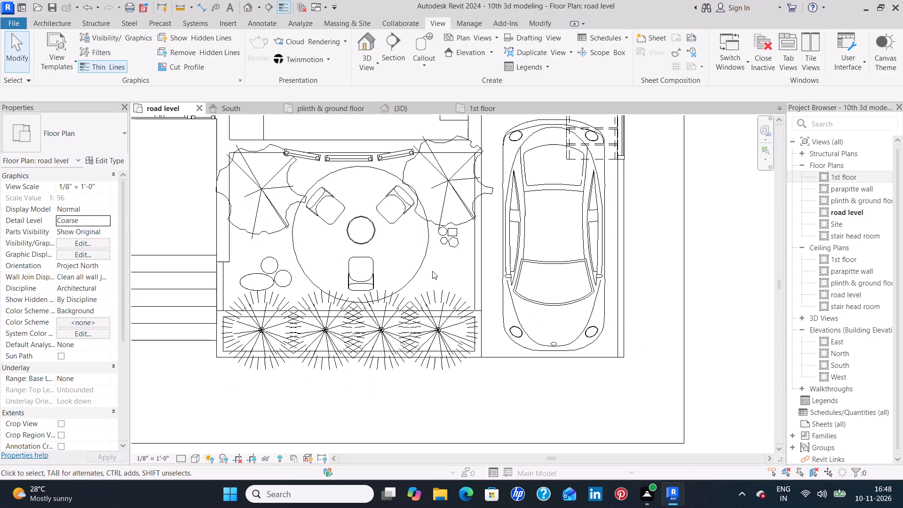
scroll(432, 271, down, 2)
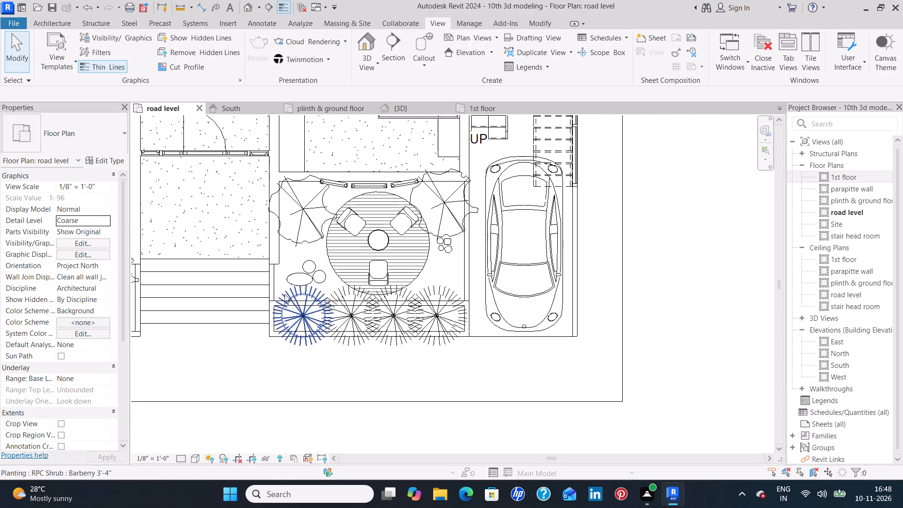
middle_drag(229, 333, 459, 326)
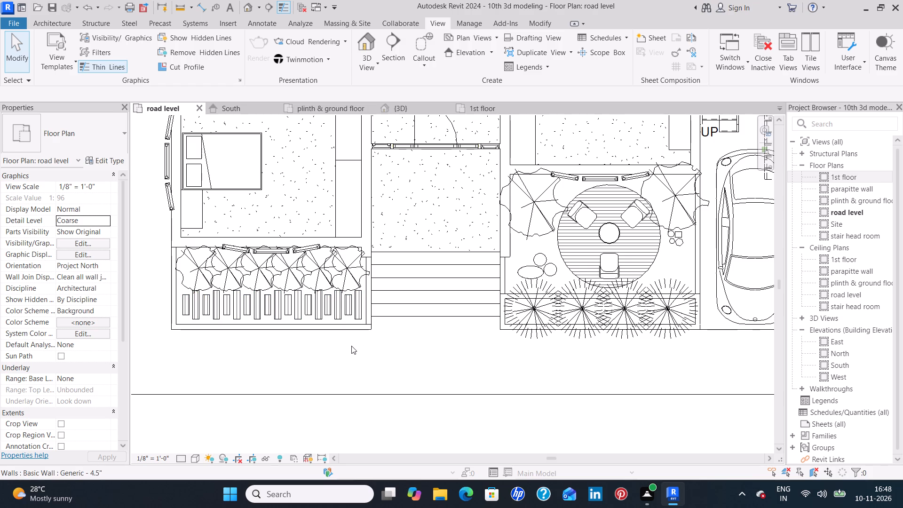
scroll(349, 346, up, 2)
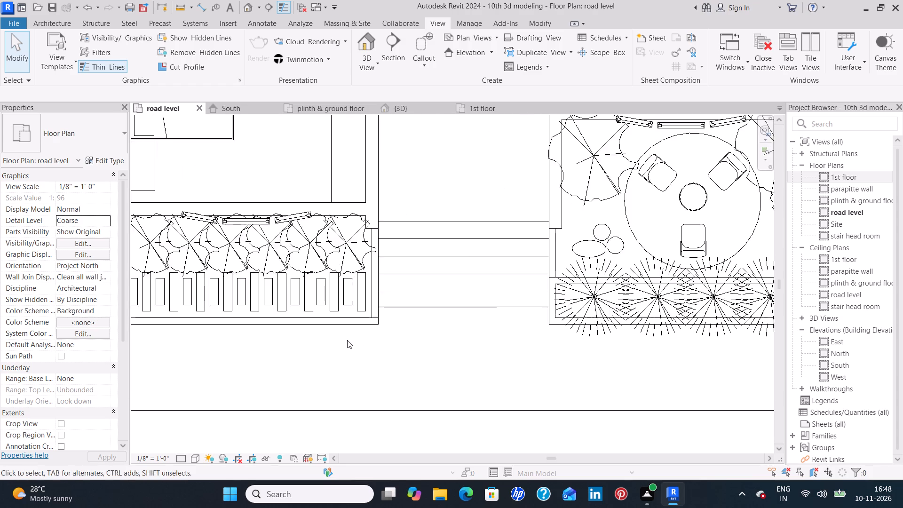
scroll(347, 335, up, 4)
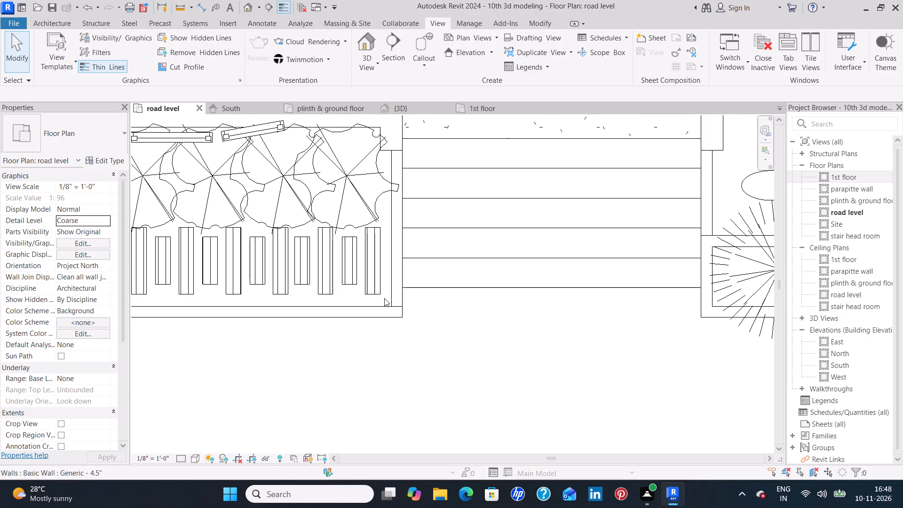
drag(385, 300, 384, 288)
drag(384, 288, 362, 226)
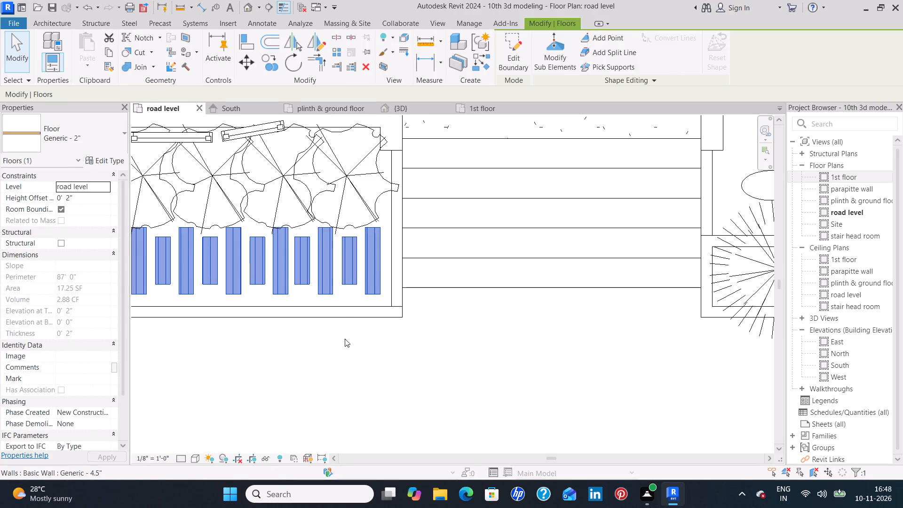
key(Escape)
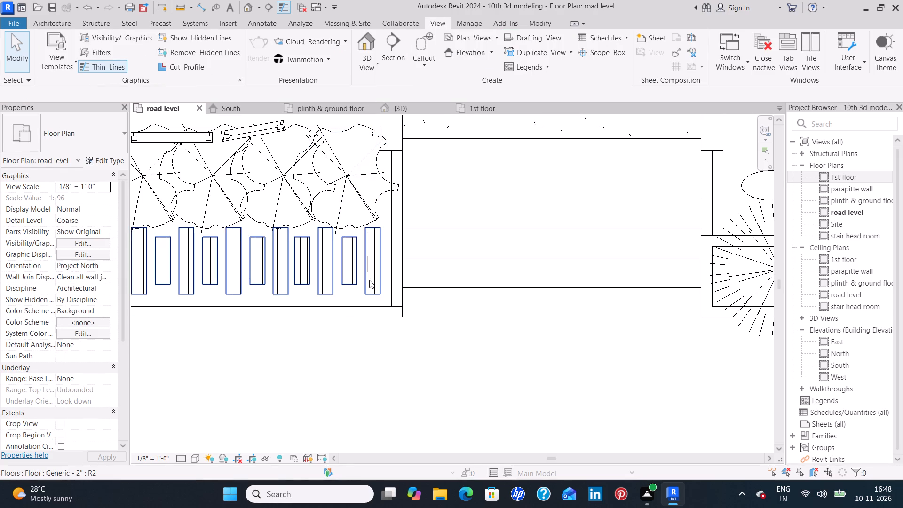
middle_drag(520, 361, 440, 412)
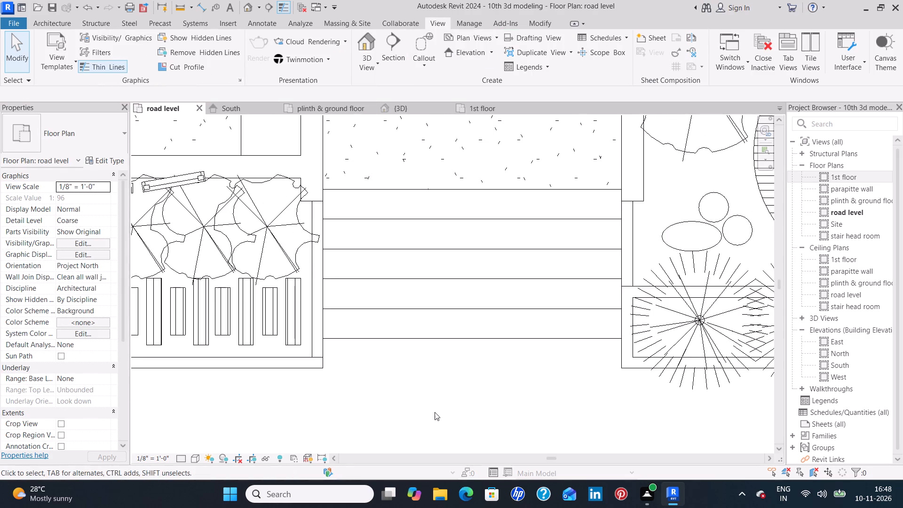
scroll(430, 411, down, 2)
middle_drag(641, 360, 622, 365)
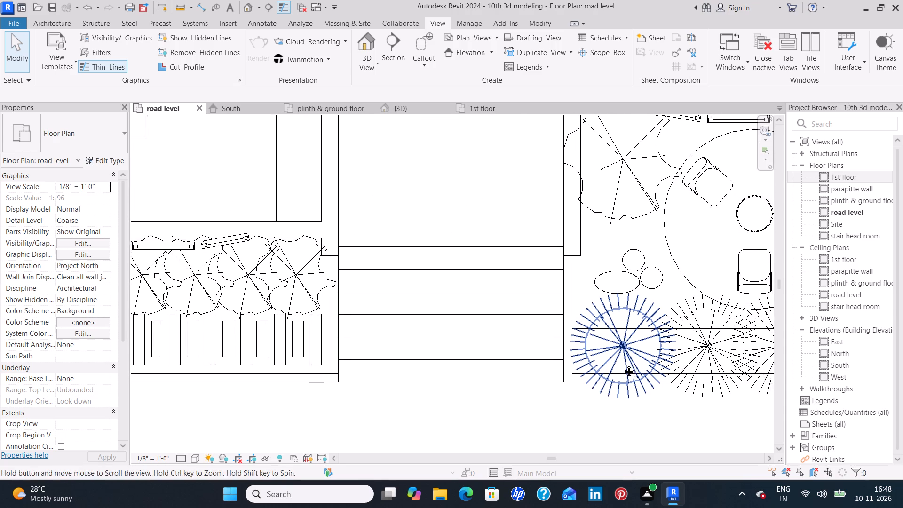
middle_drag(622, 365, 603, 366)
click(293, 365)
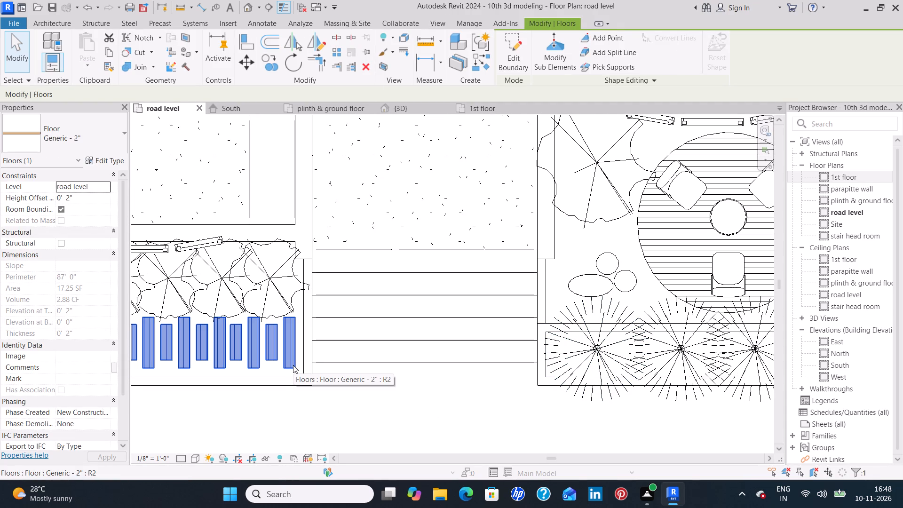
click(389, 211)
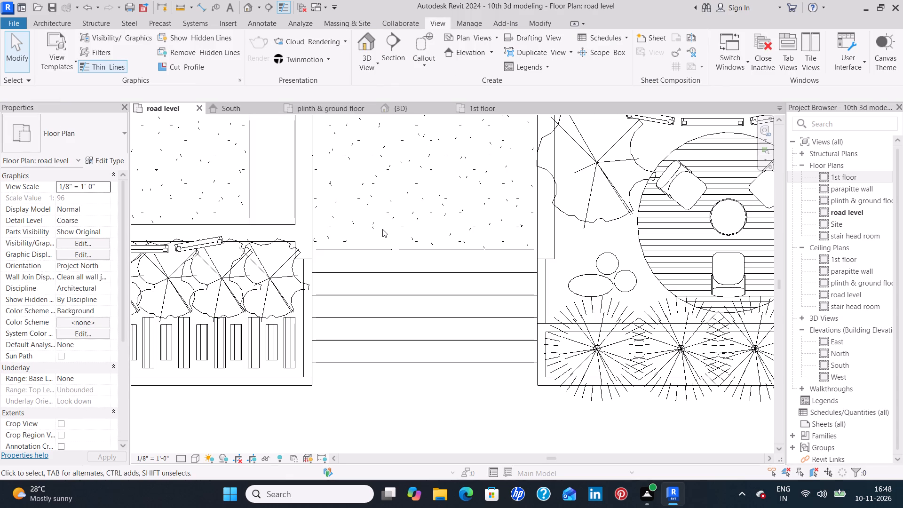
Start a Generic - 2" floor and sketch a strip about 6" by 3'-9" along the car side of the seating garden.
middle_drag(440, 259, 220, 300)
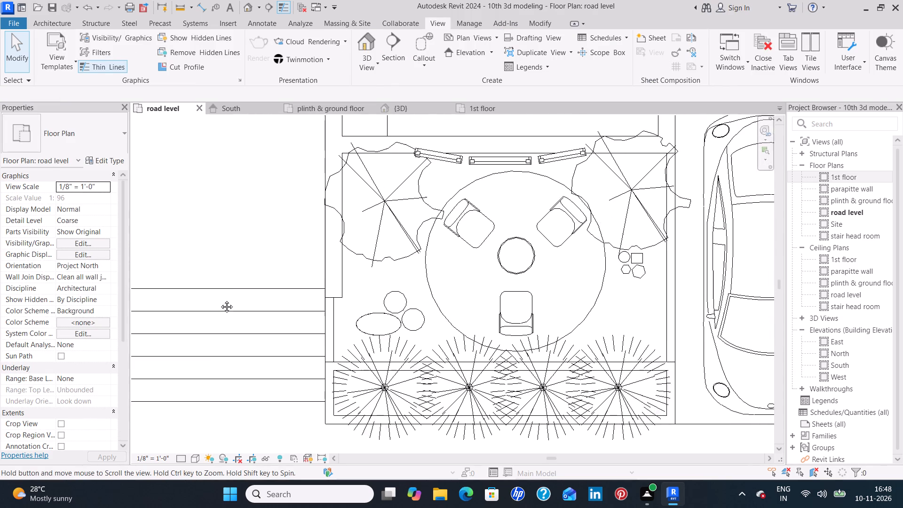
middle_drag(220, 300, 207, 301)
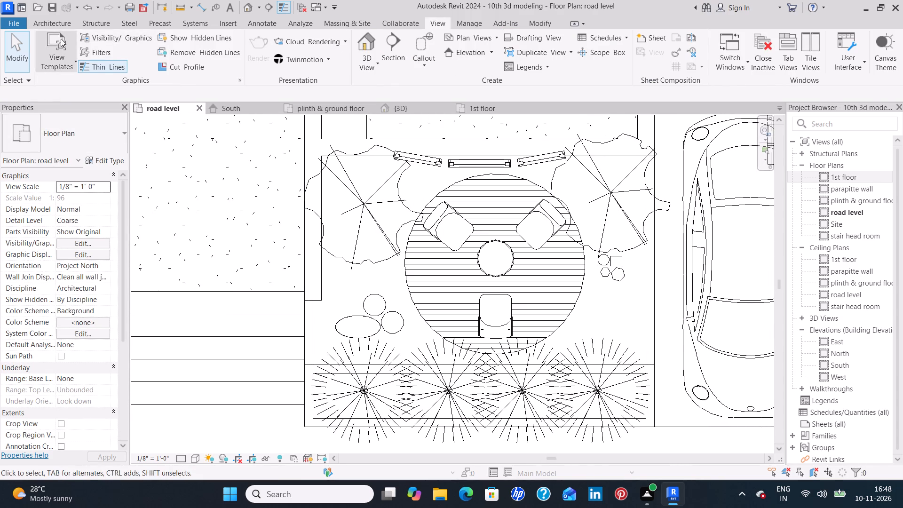
click(63, 24)
click(266, 45)
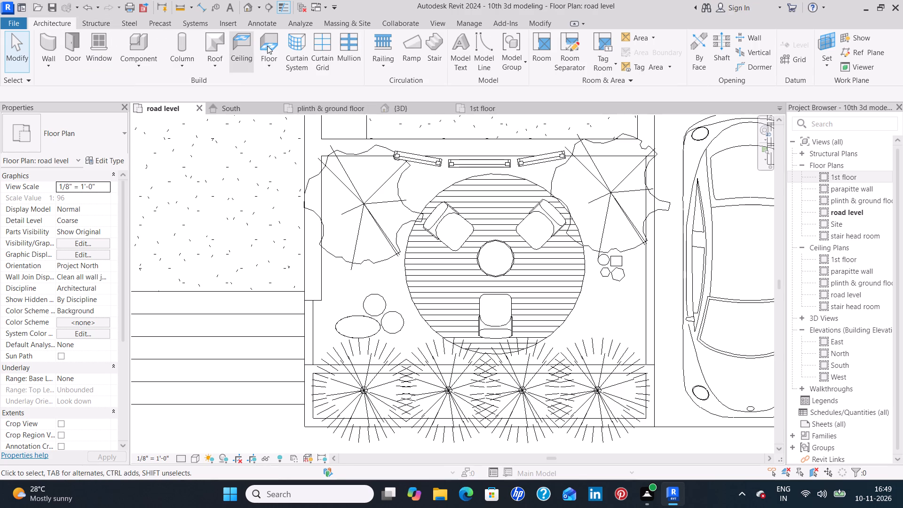
click(95, 135)
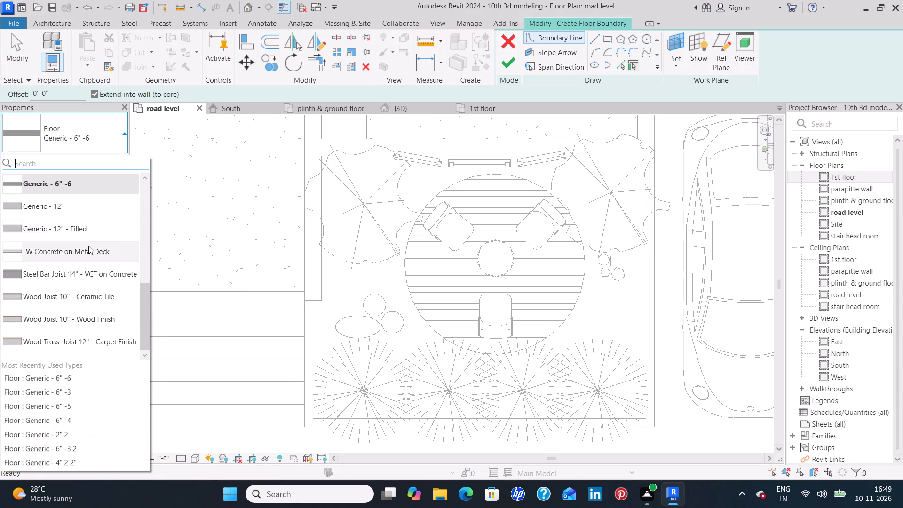
scroll(86, 257, down, 2)
scroll(86, 257, up, 3)
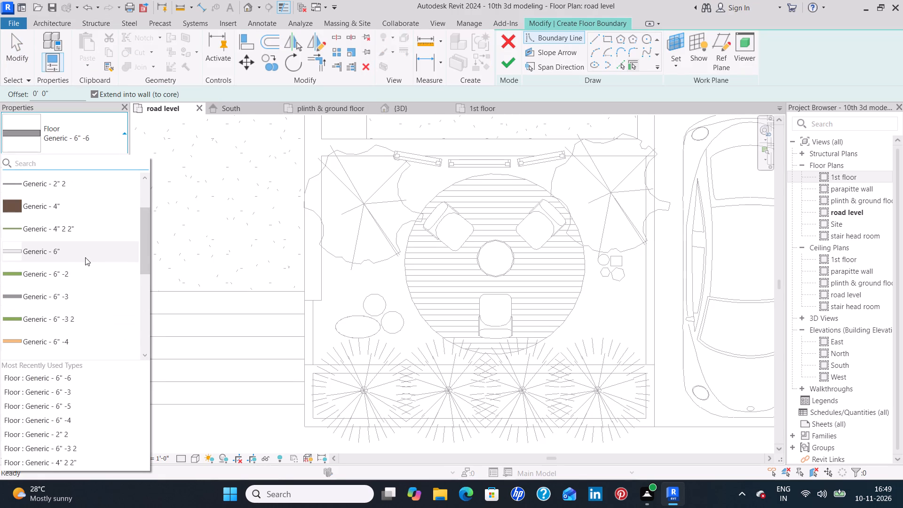
scroll(85, 257, up, 2)
click(77, 222)
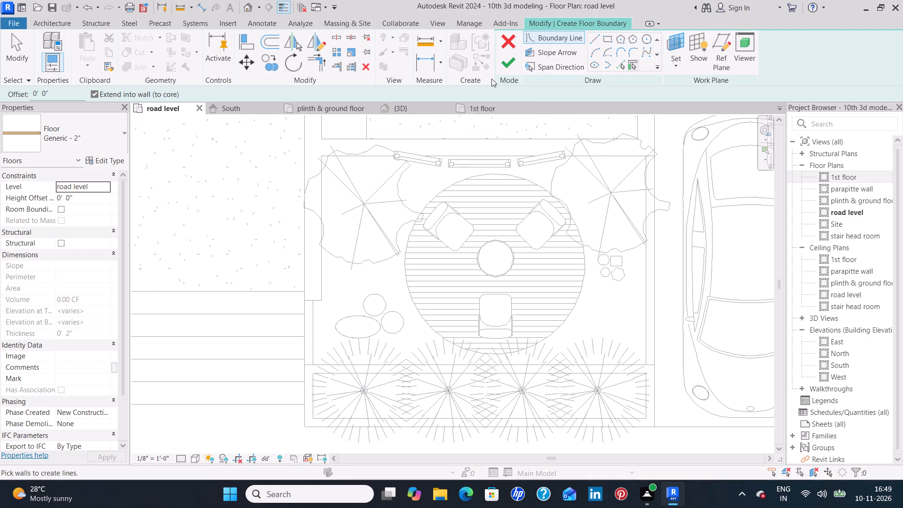
click(604, 36)
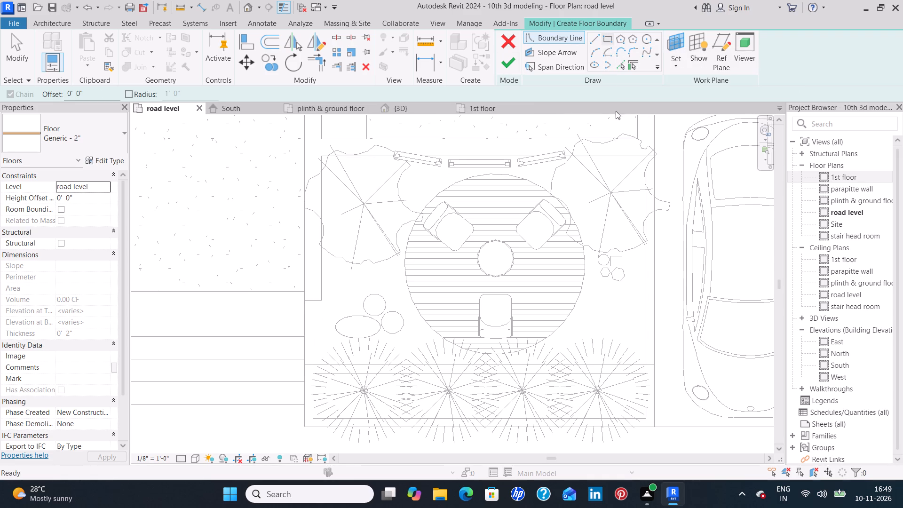
scroll(631, 310, up, 6)
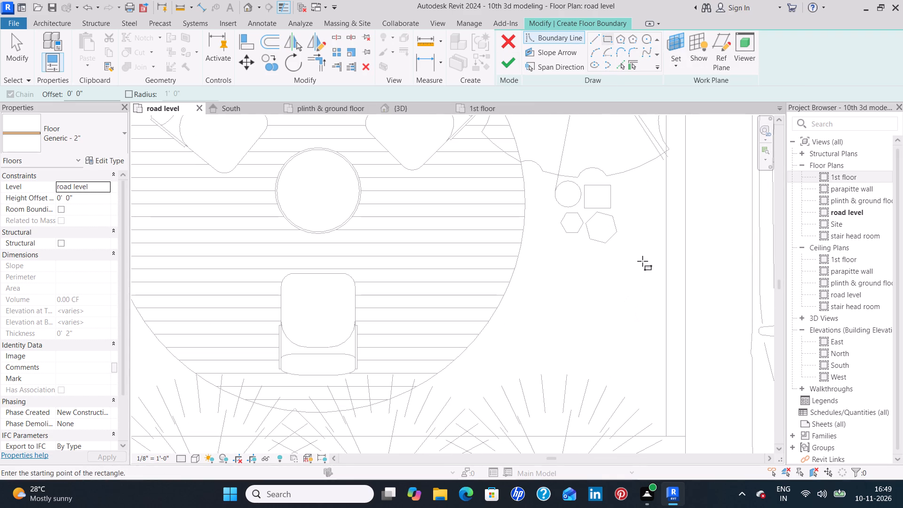
click(657, 189)
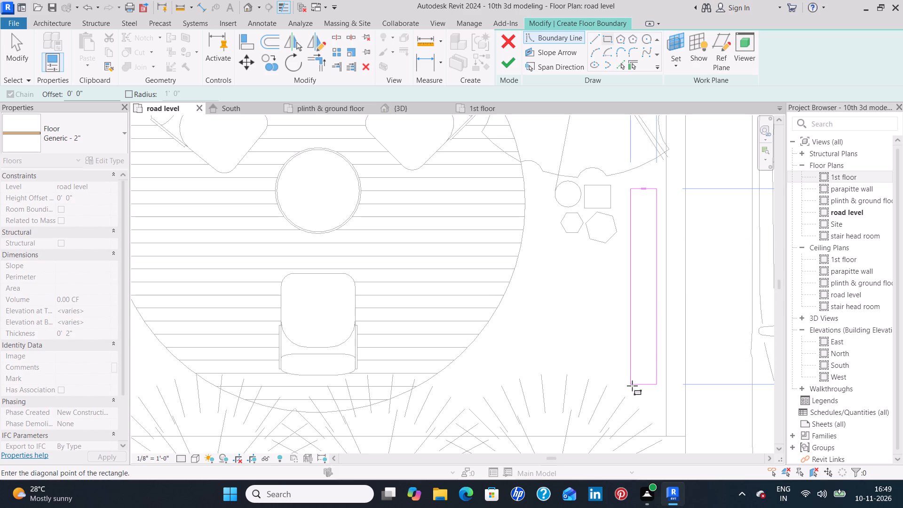
click(632, 386)
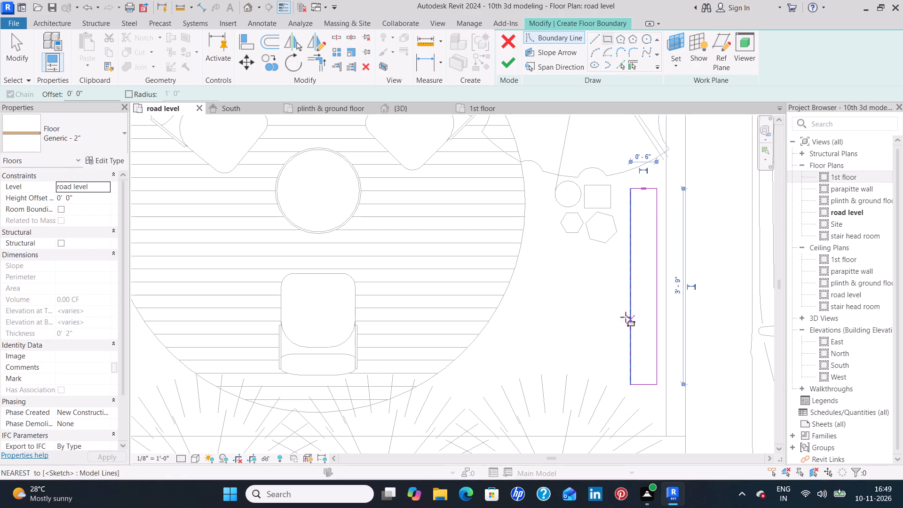
Sketch two shorter parallel strips, each about 6 1/2" by 2'-7", between the first strip and the round deck.
click(615, 250)
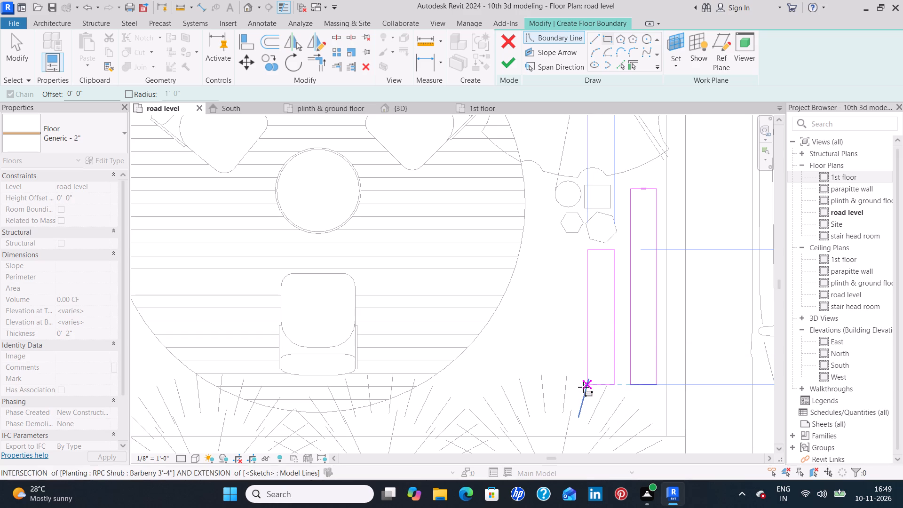
click(583, 387)
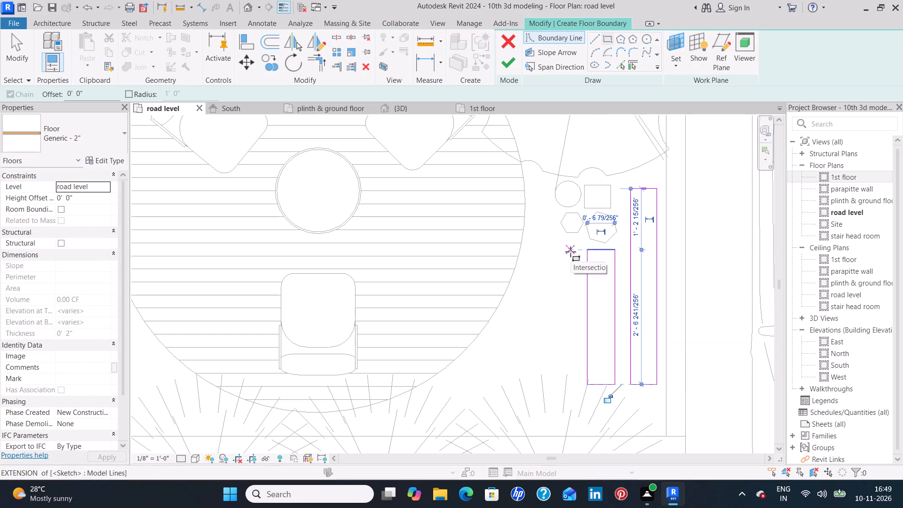
click(570, 252)
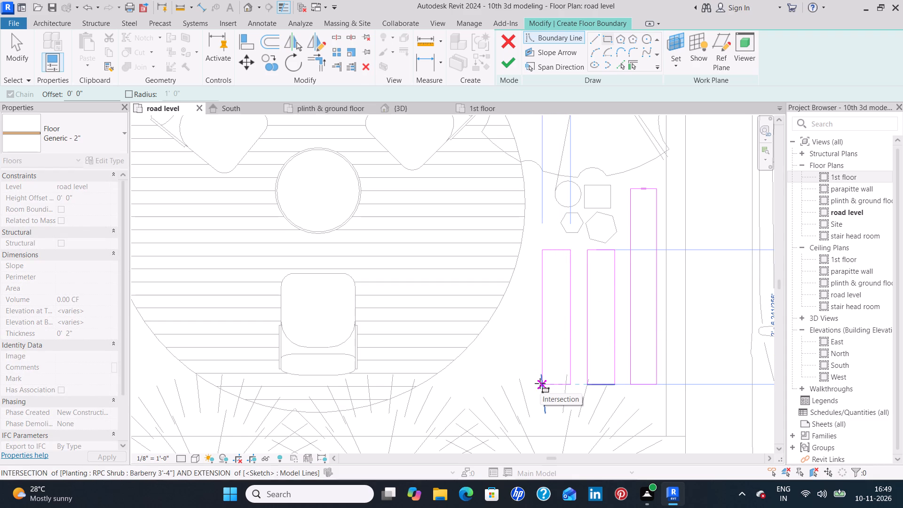
click(540, 383)
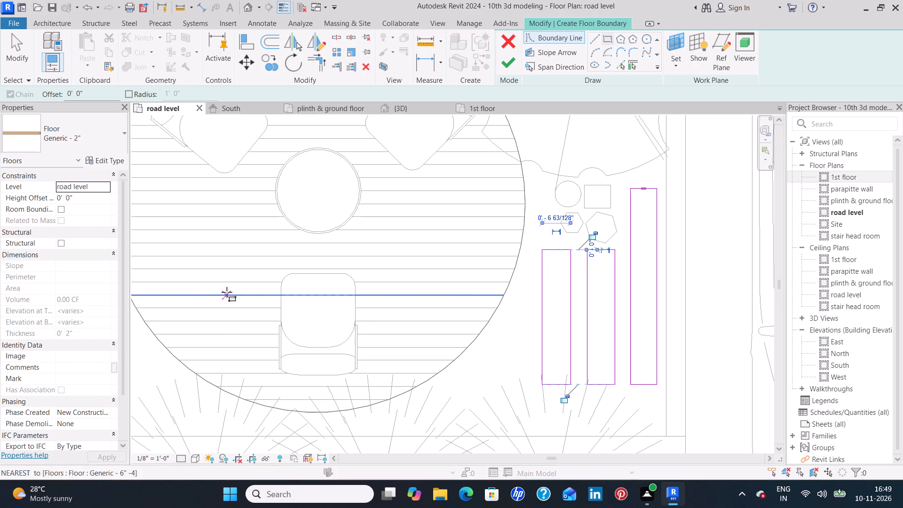
Sketch a strip about 7" by 2'-4" between the entrance steps and the oval stepping stone.
middle_drag(227, 292, 399, 266)
middle_drag(221, 247, 382, 237)
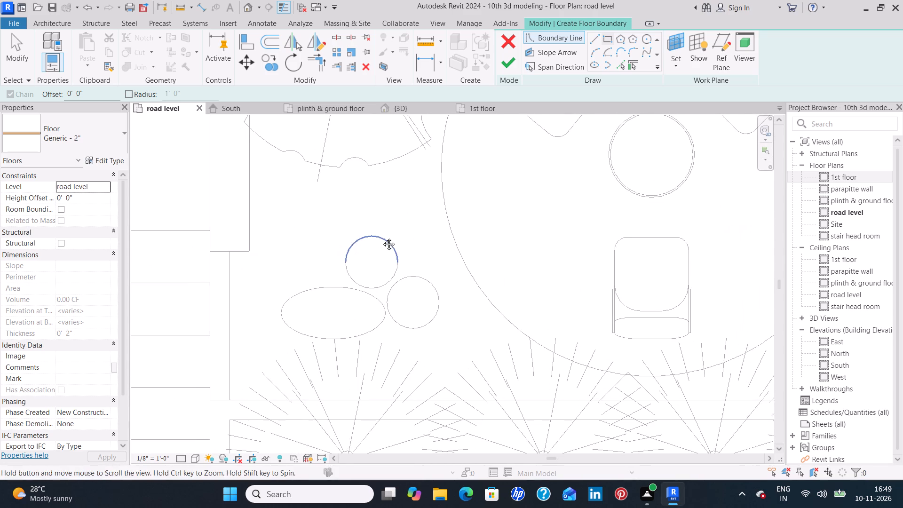
middle_drag(382, 237, 383, 237)
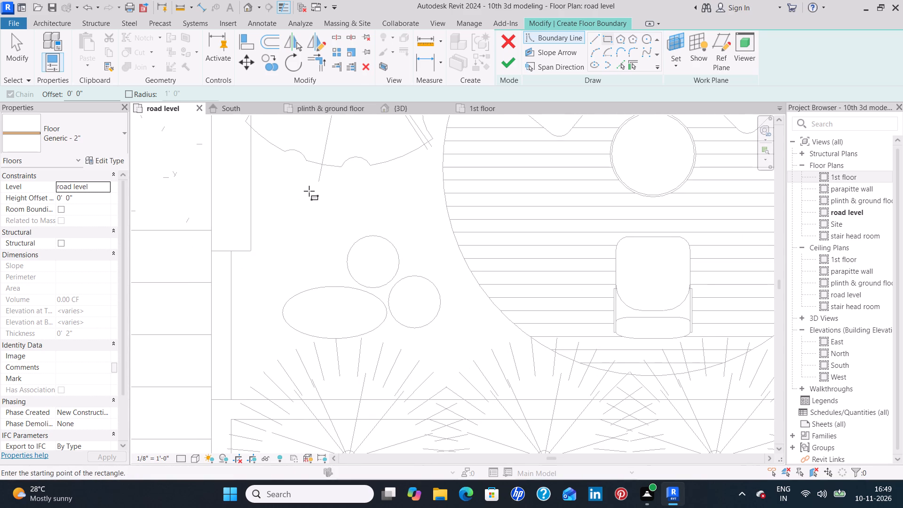
click(276, 257)
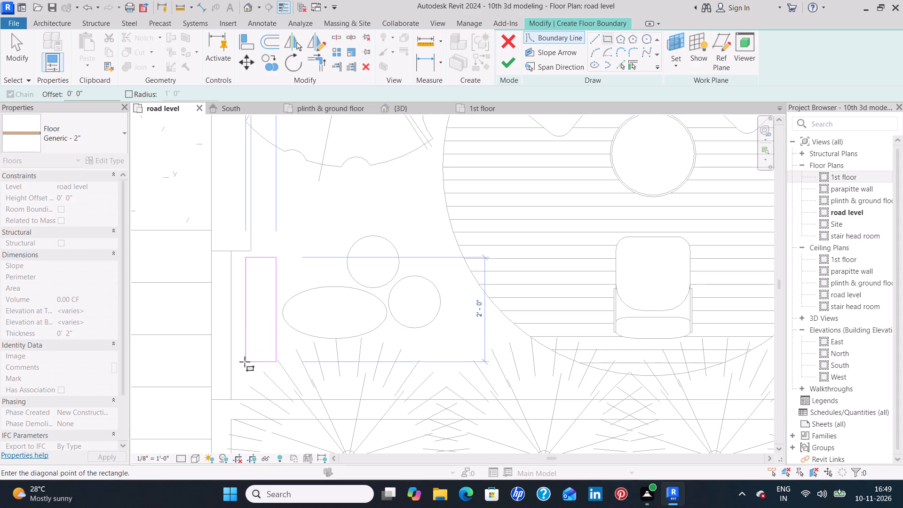
click(245, 379)
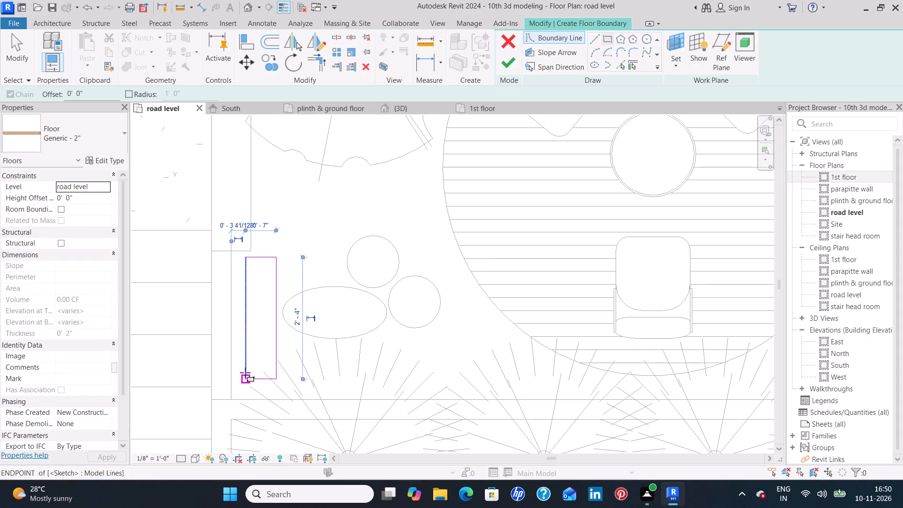
Set the floor's height offset from road level to 2" and finish the floor sketch.
click(91, 199)
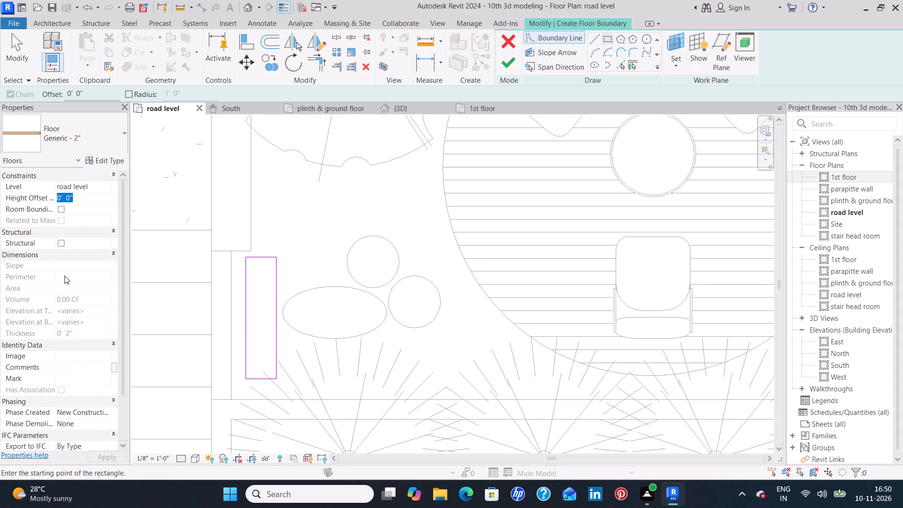
key(BackSpace)
key(3)
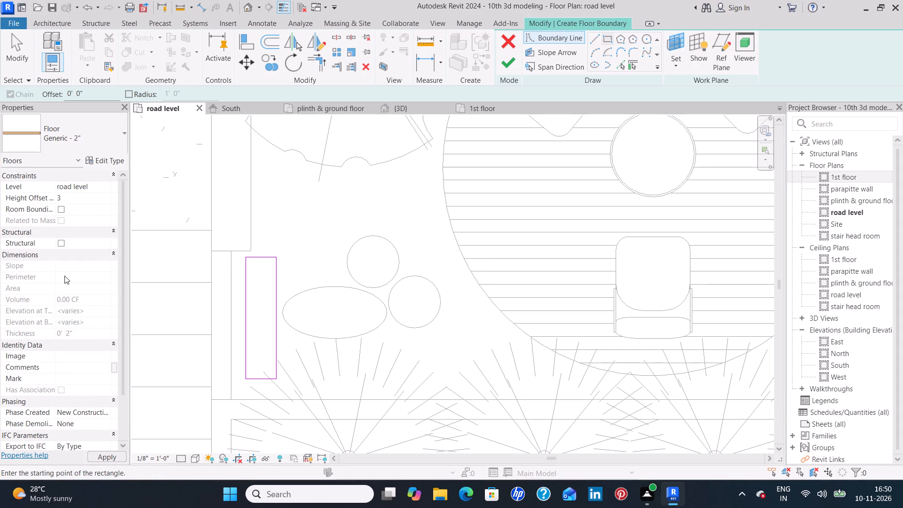
key(BackSpace)
key(2)
key(shift+quotedbl)
key(Return)
click(114, 460)
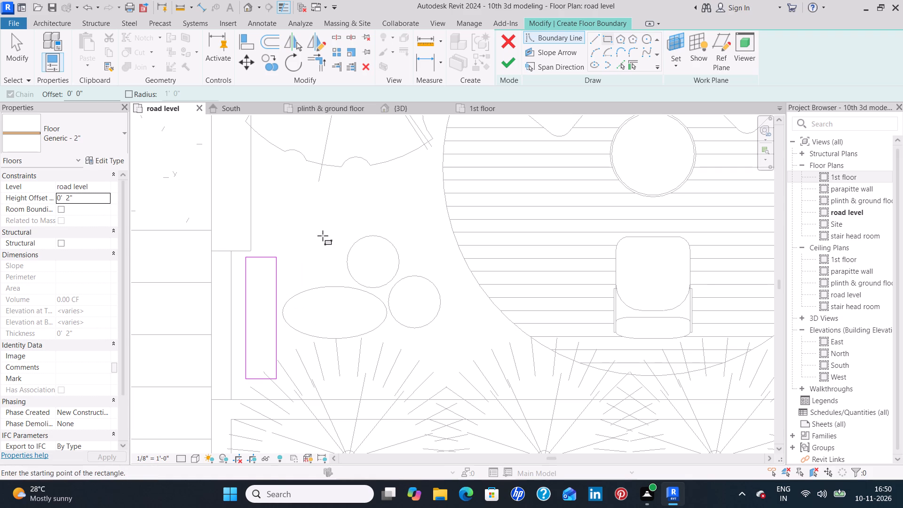
click(507, 65)
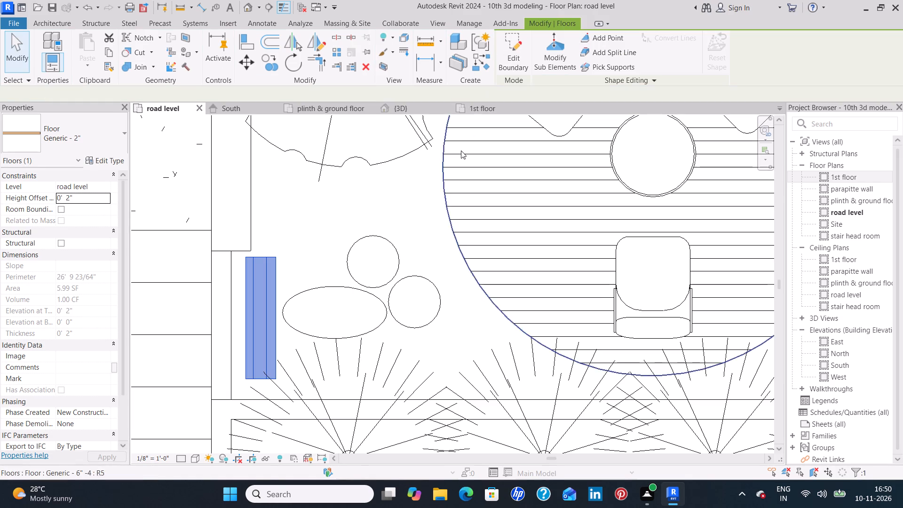
click(406, 198)
Examine the new wooden strips around the round deck in the 3D view from above.
scroll(406, 203, down, 3)
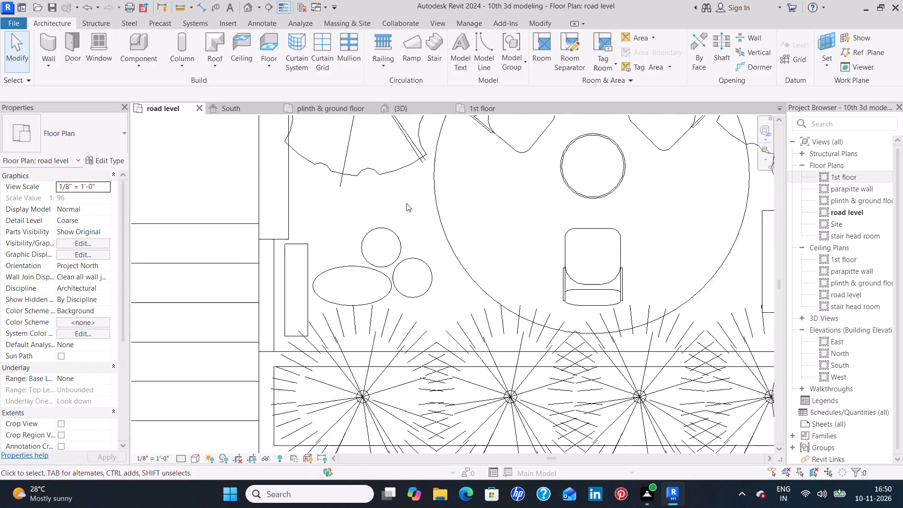
scroll(406, 203, down, 5)
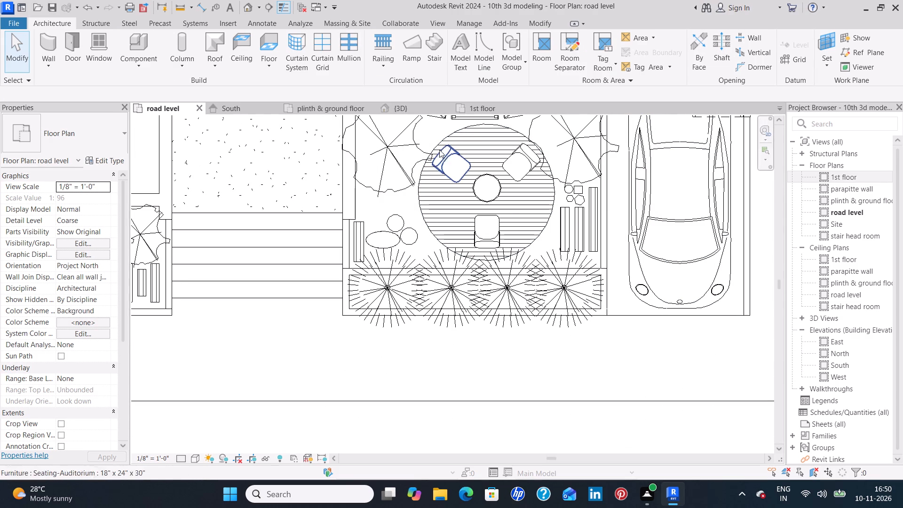
click(412, 106)
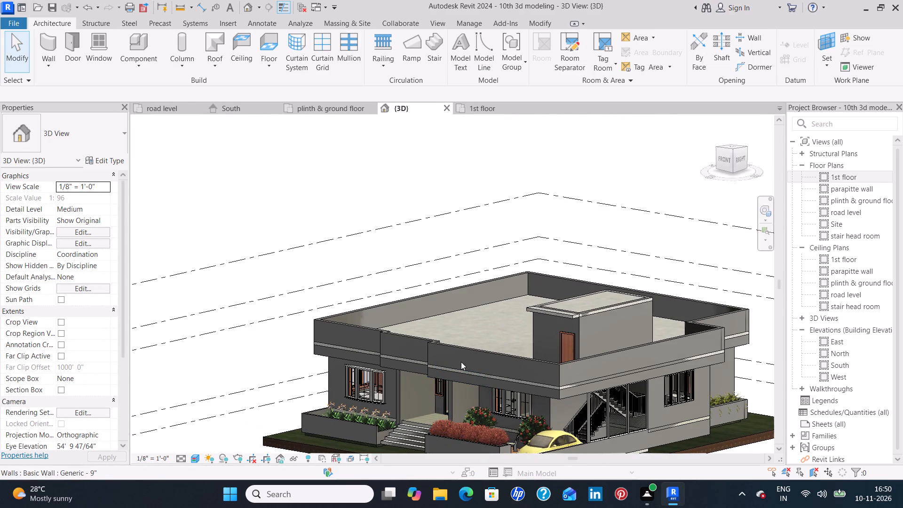
shift+middle_drag(459, 343, 555, 446)
shift+middle_click(555, 446)
shift+middle_click(555, 446)
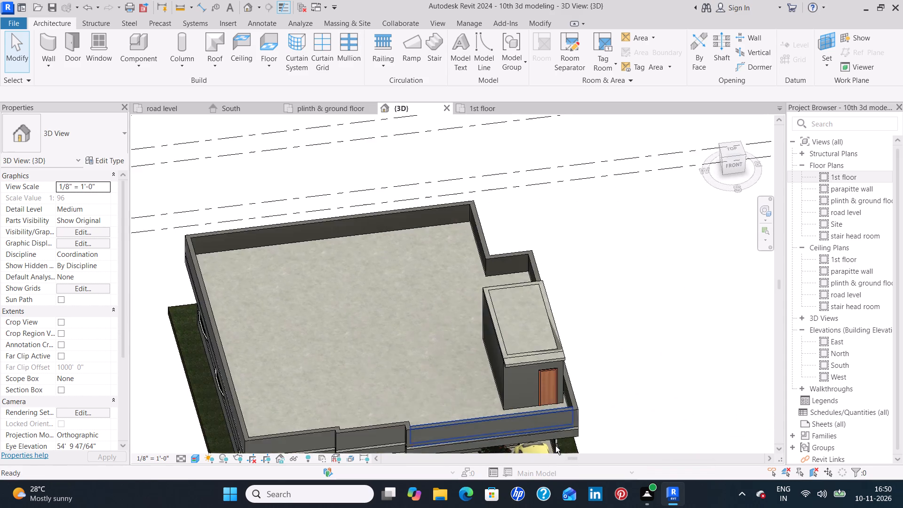
scroll(358, 302, up, 4)
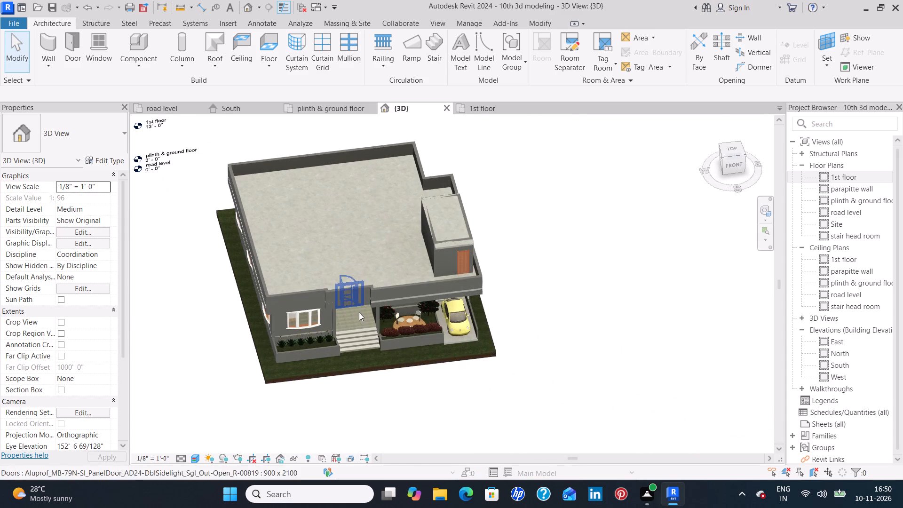
scroll(414, 342, up, 8)
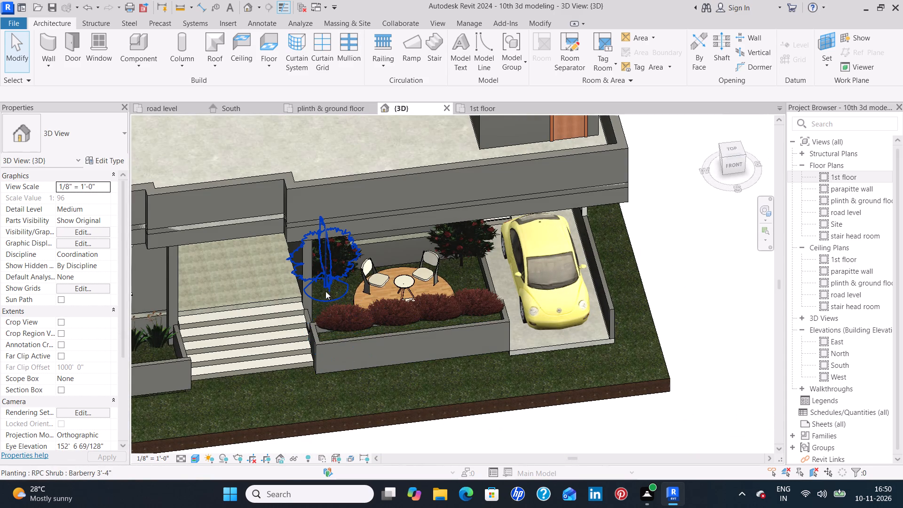
shift+middle_drag(323, 285, 387, 364)
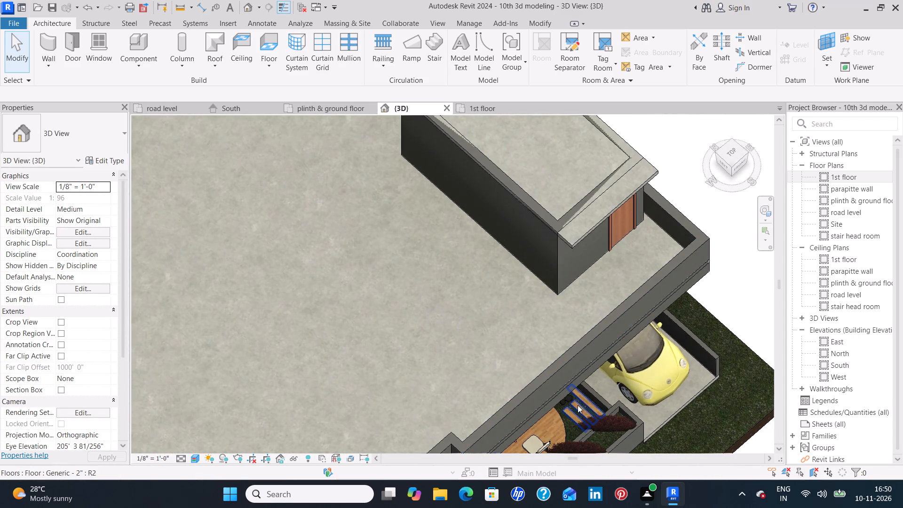
middle_drag(586, 397, 544, 214)
scroll(515, 237, up, 5)
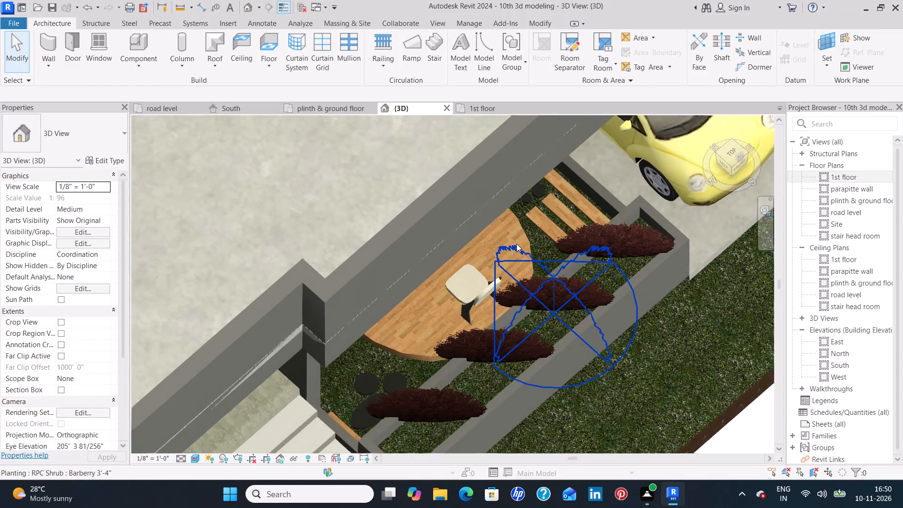
scroll(516, 244, up, 2)
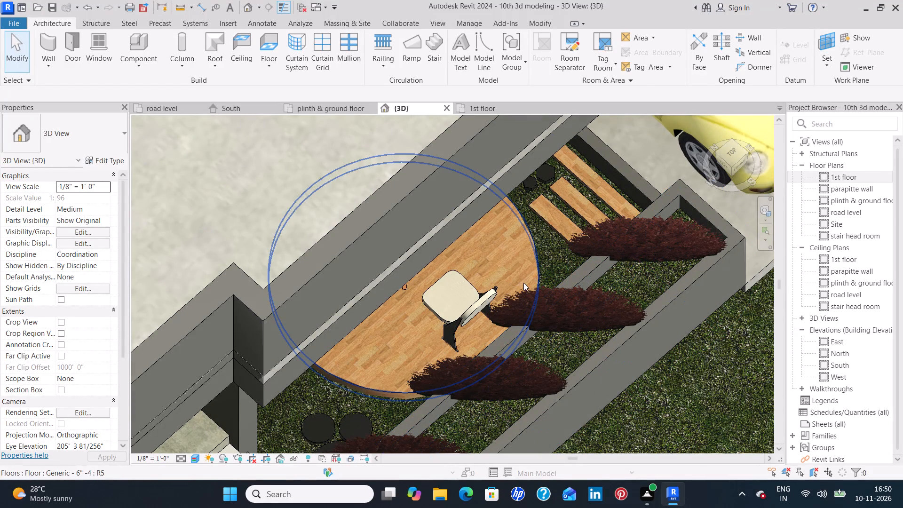
middle_drag(629, 243, 632, 259)
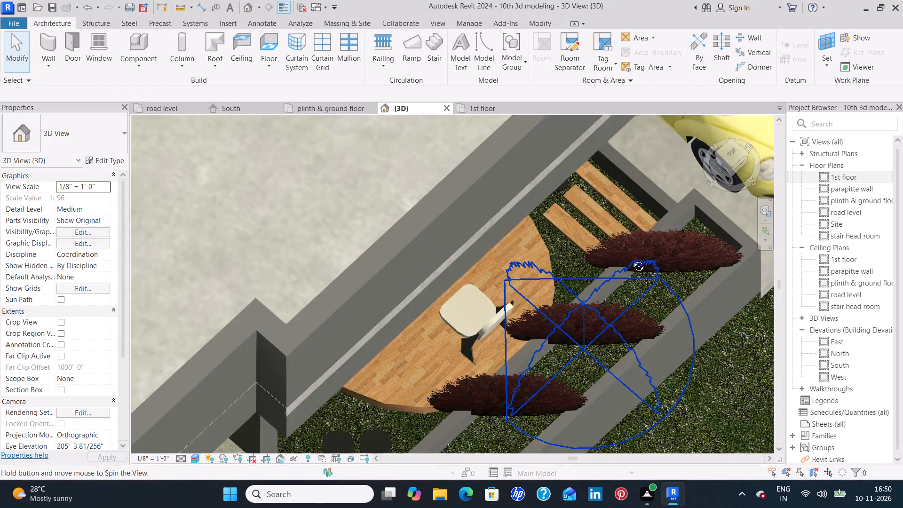
middle_drag(632, 259, 535, 291)
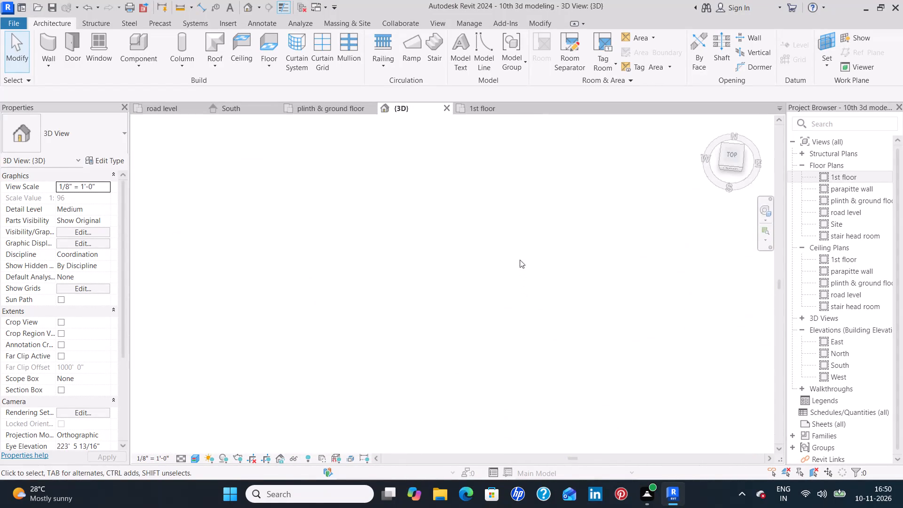
scroll(525, 231, down, 12)
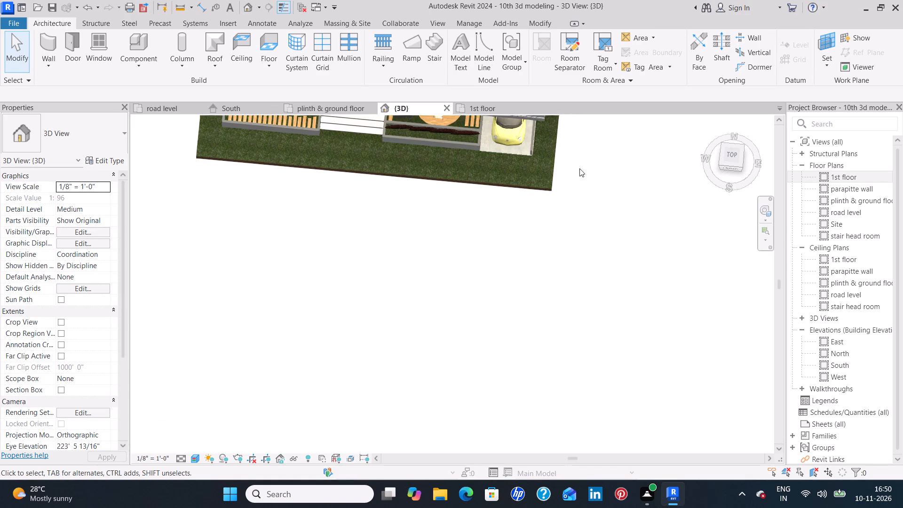
Examine the wooden strips, stepping stones and round deck in the front garden from above in the 3D view.
middle_drag(473, 160, 492, 264)
scroll(453, 224, up, 3)
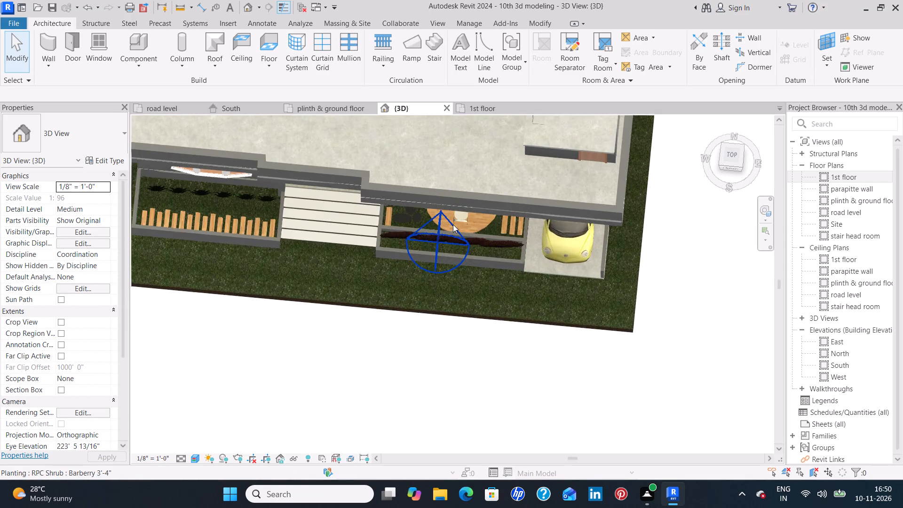
scroll(453, 224, up, 6)
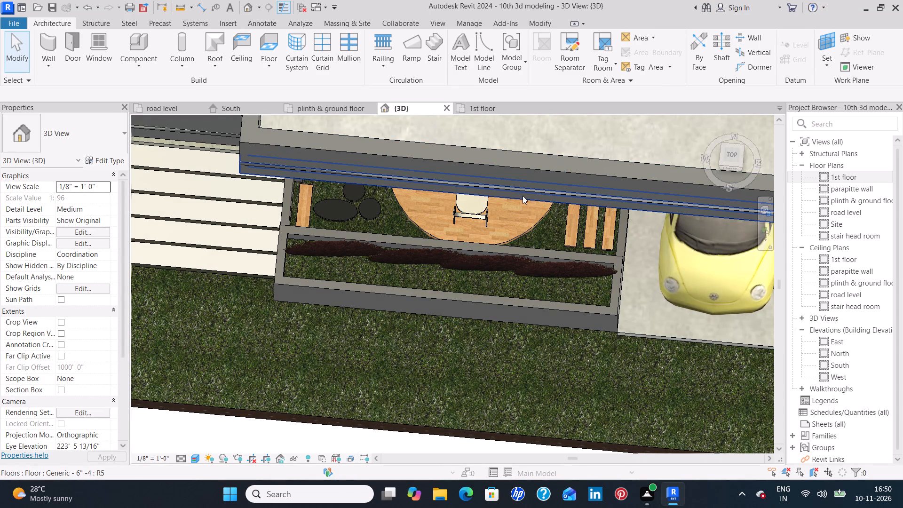
shift+middle_drag(526, 199, 528, 166)
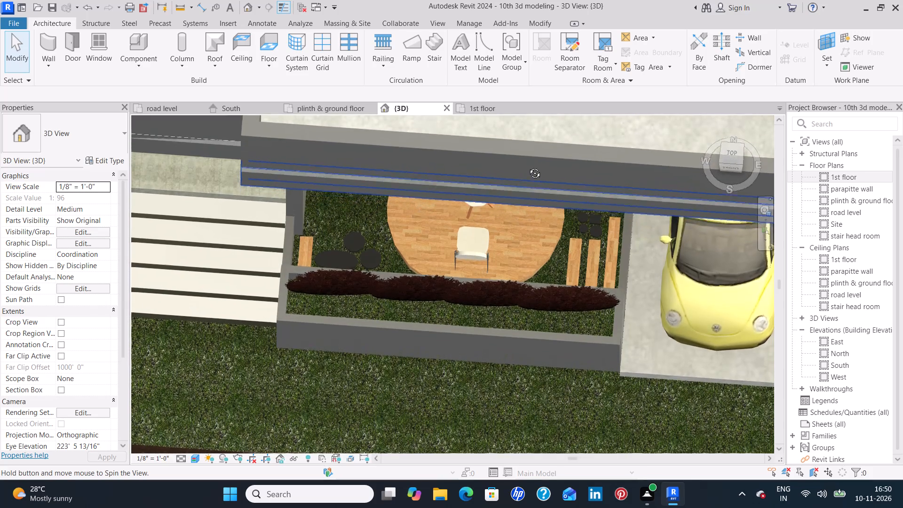
shift+middle_drag(528, 166, 529, 158)
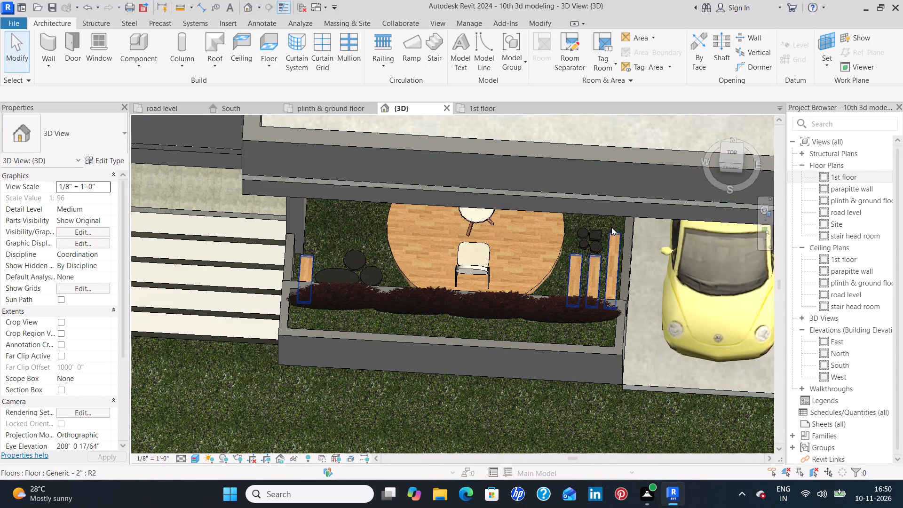
scroll(611, 227, down, 3)
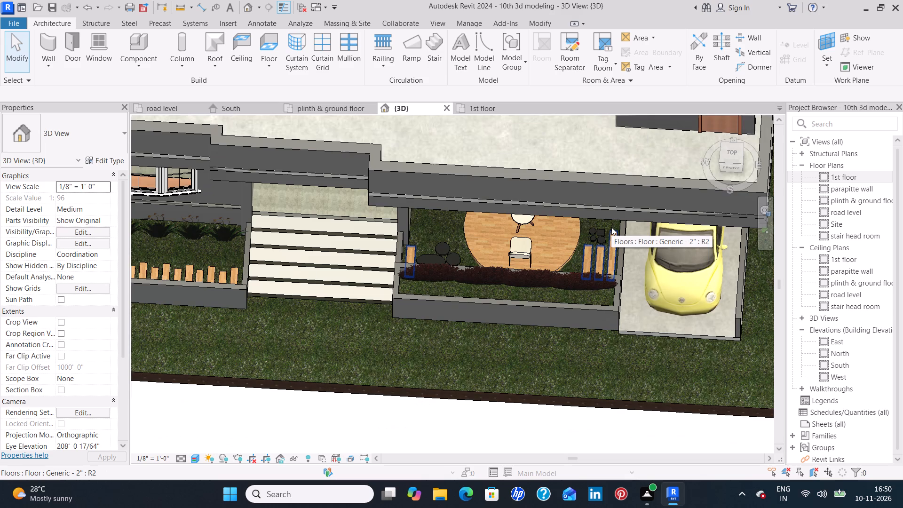
scroll(611, 227, up, 3)
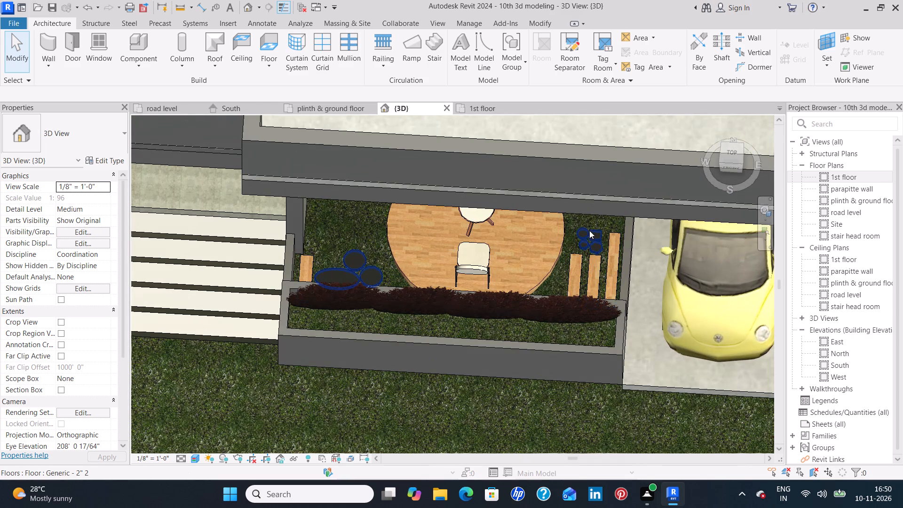
click(373, 235)
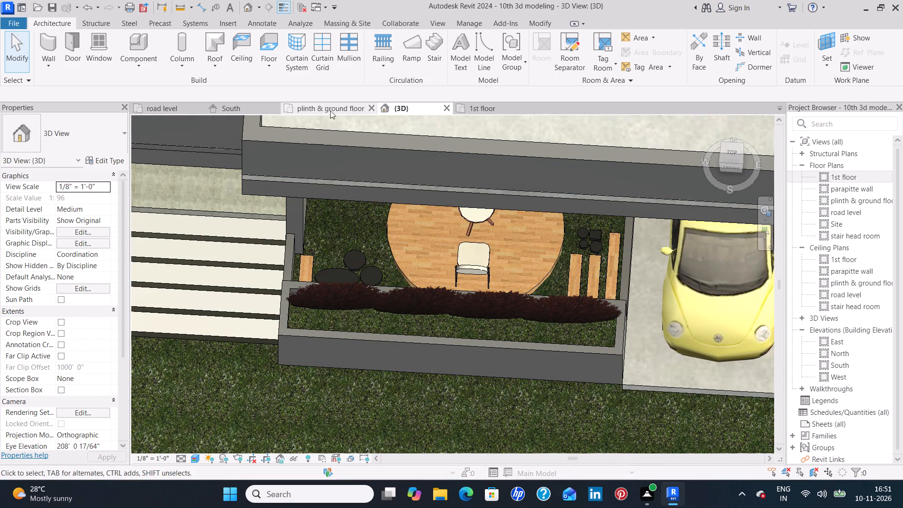
In the road level plan, start a Generic - 2" 2 floor with a square about 3" wide between the entrance-side tree and the round deck.
click(150, 106)
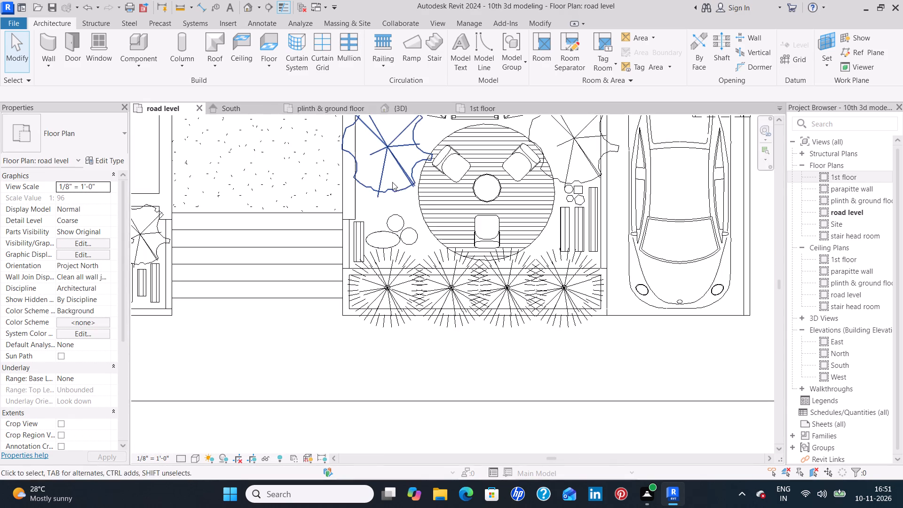
middle_drag(393, 185, 394, 244)
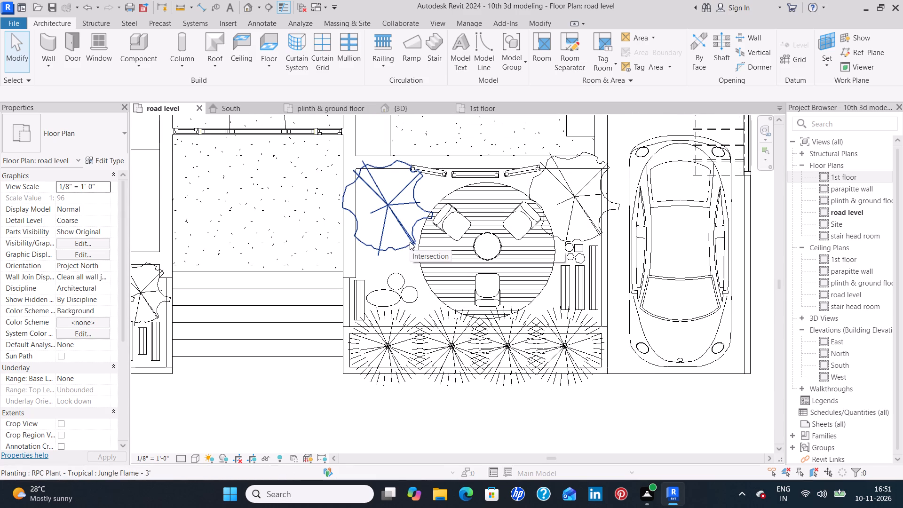
click(411, 299)
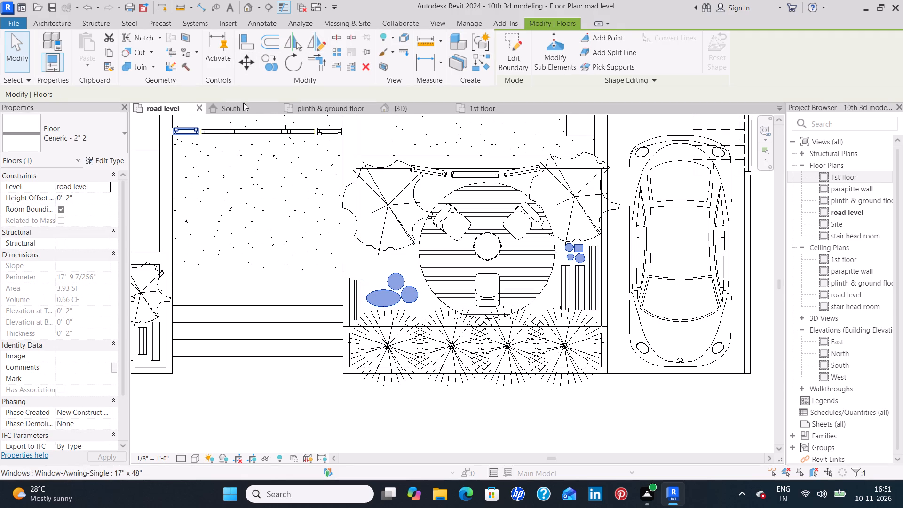
click(283, 201)
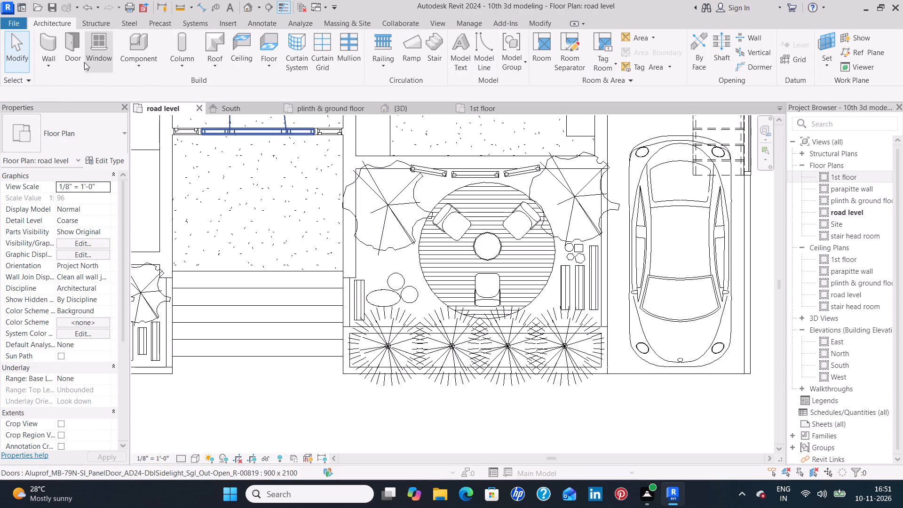
click(268, 49)
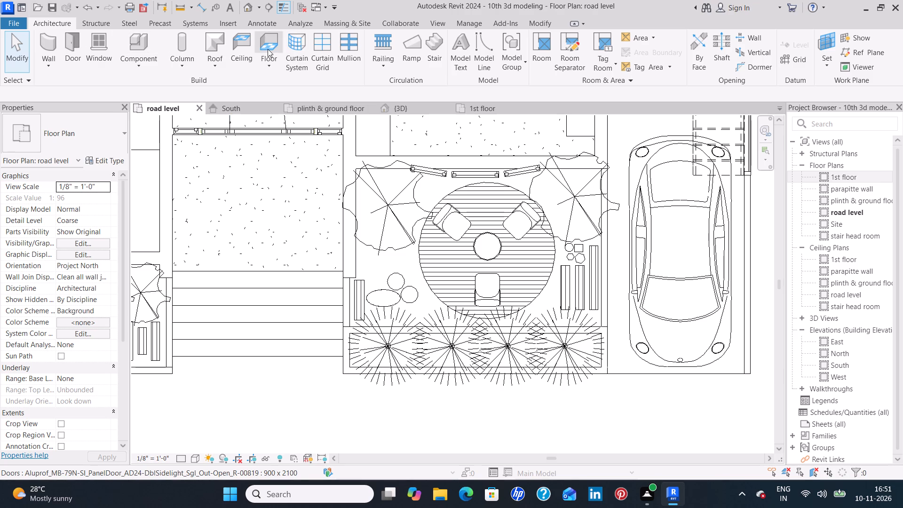
click(122, 141)
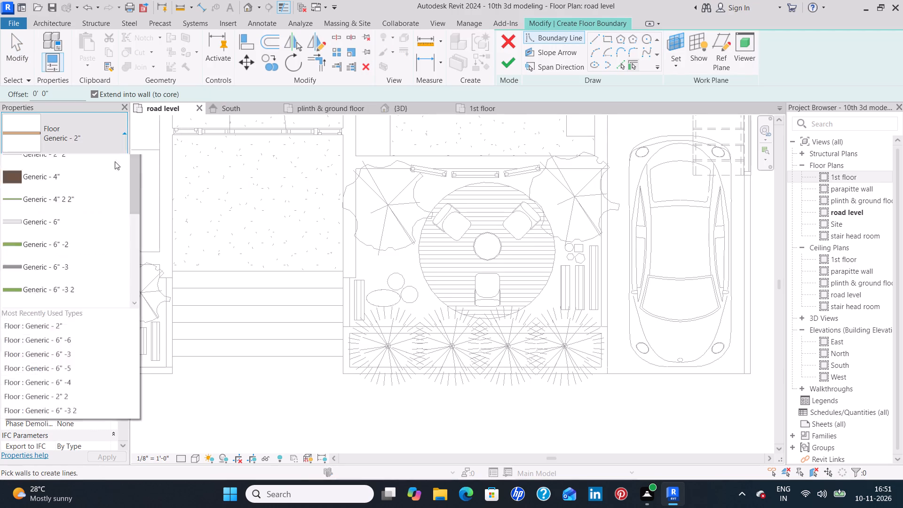
click(100, 210)
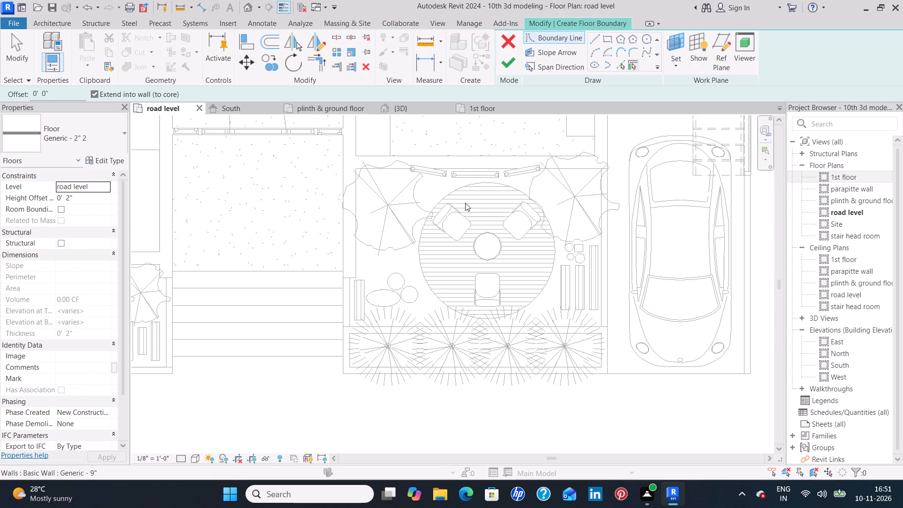
click(606, 41)
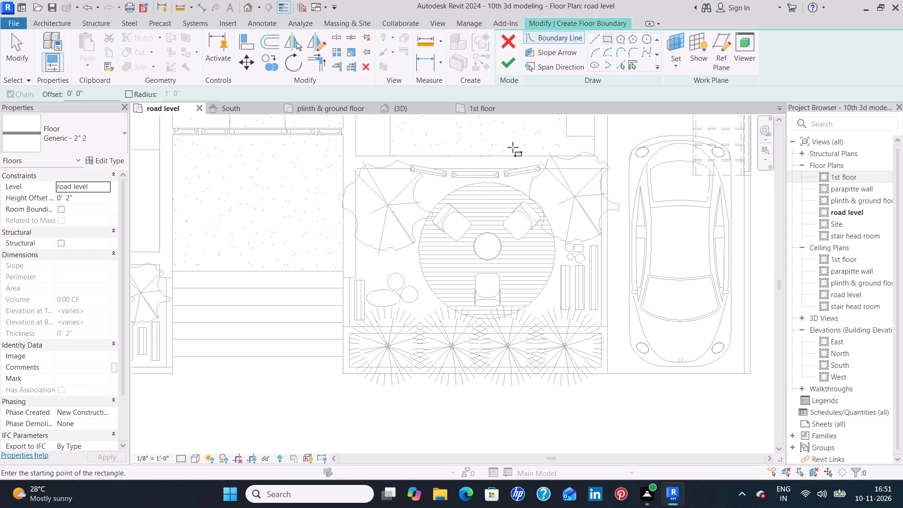
scroll(446, 184, up, 8)
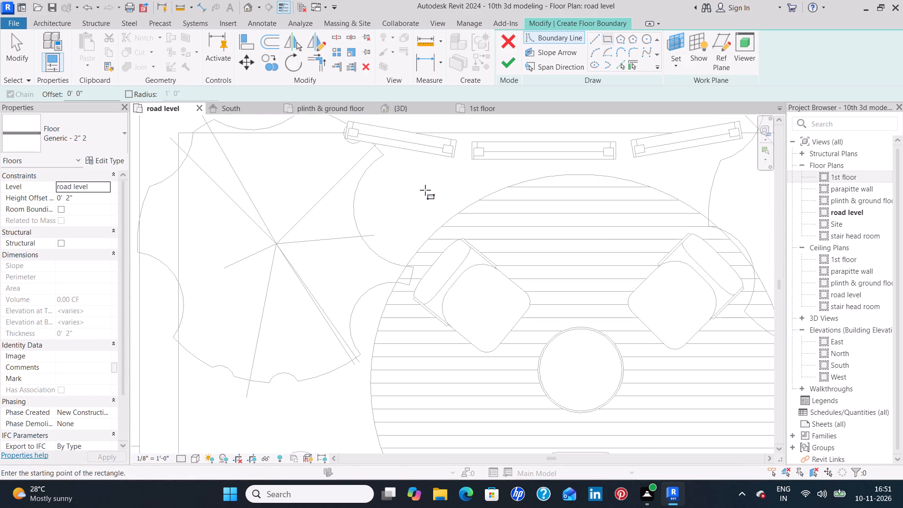
scroll(425, 190, down, 3)
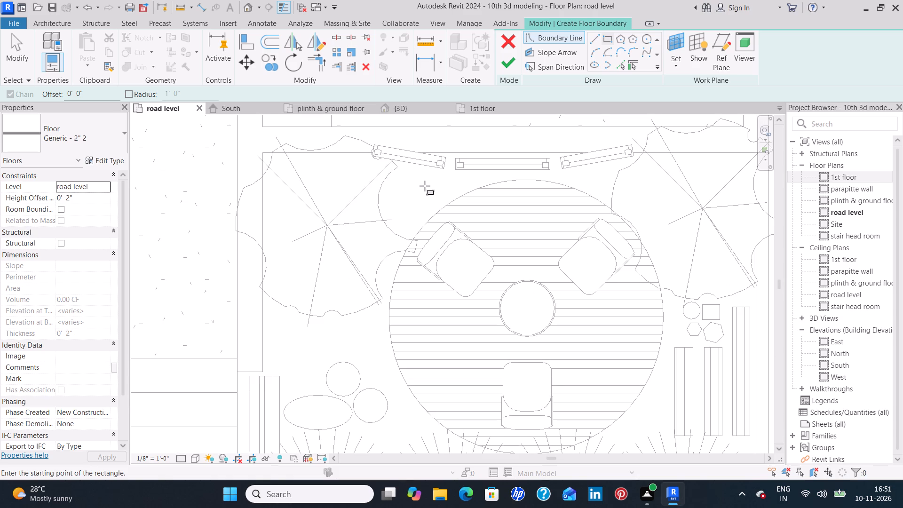
click(408, 182)
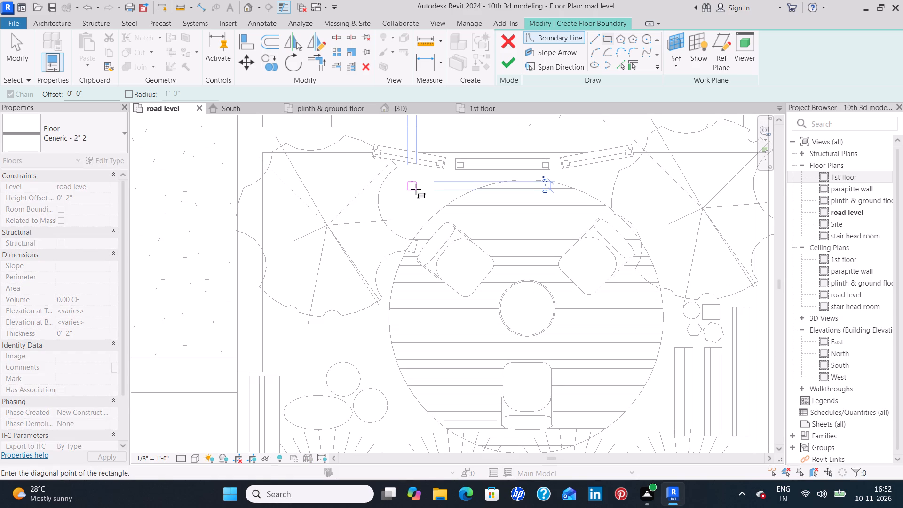
click(416, 189)
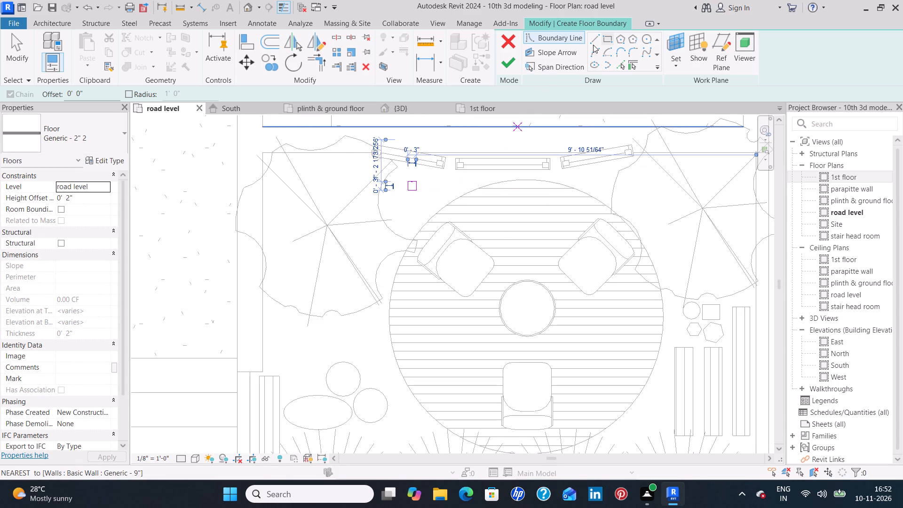
Sketch three circles of about 1" radius around the deck-facing side of the small square.
click(648, 38)
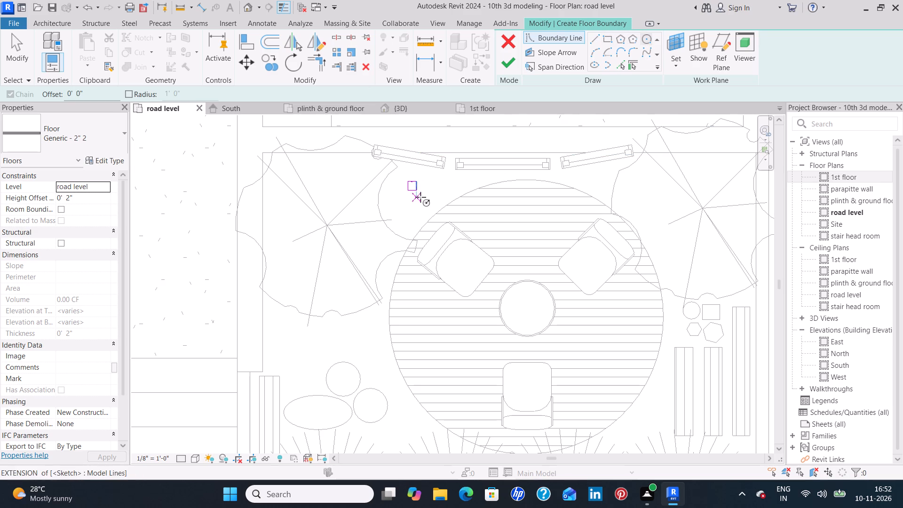
scroll(420, 197, up, 9)
click(420, 177)
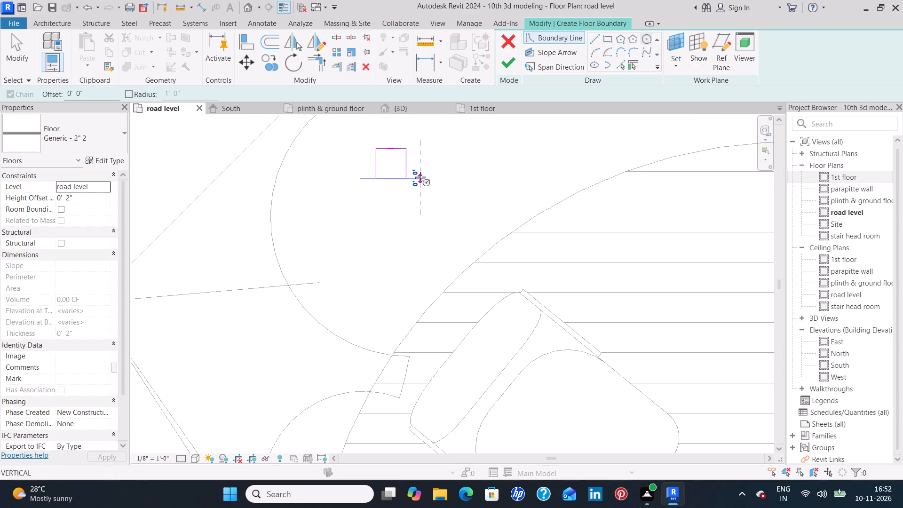
click(426, 183)
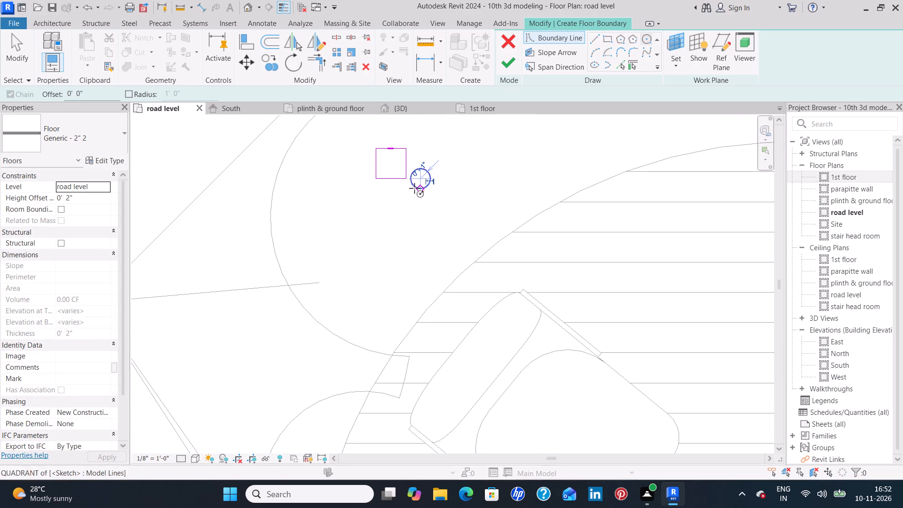
click(403, 185)
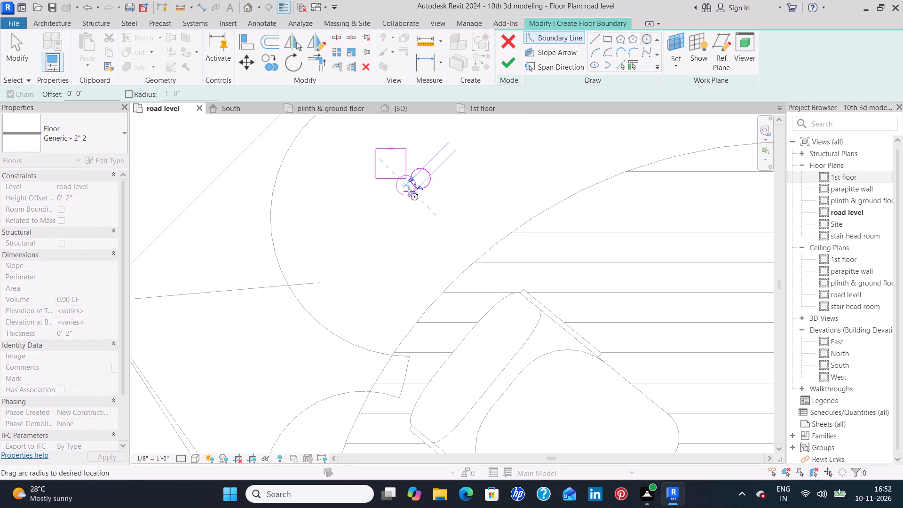
click(409, 191)
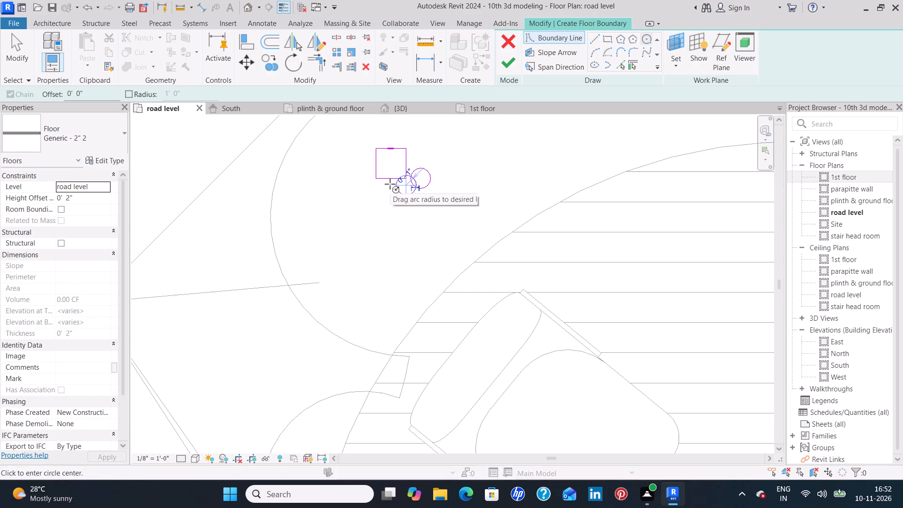
click(417, 149)
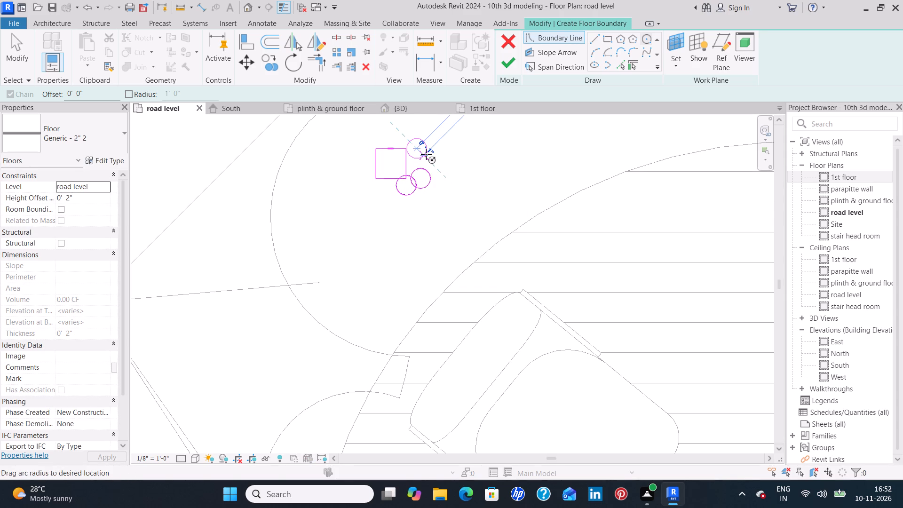
click(426, 154)
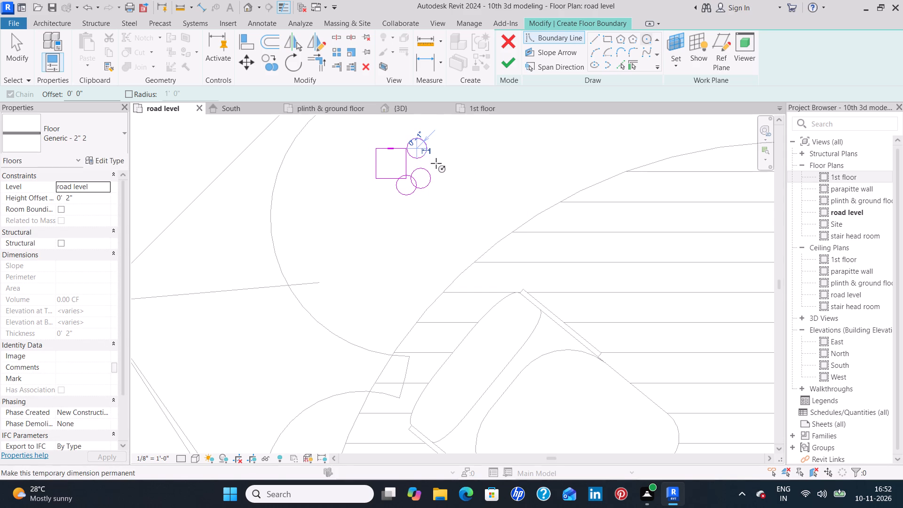
Sketch a six-sided polygon of about 1" radius between the two outer circles on the deck side of the square.
click(620, 38)
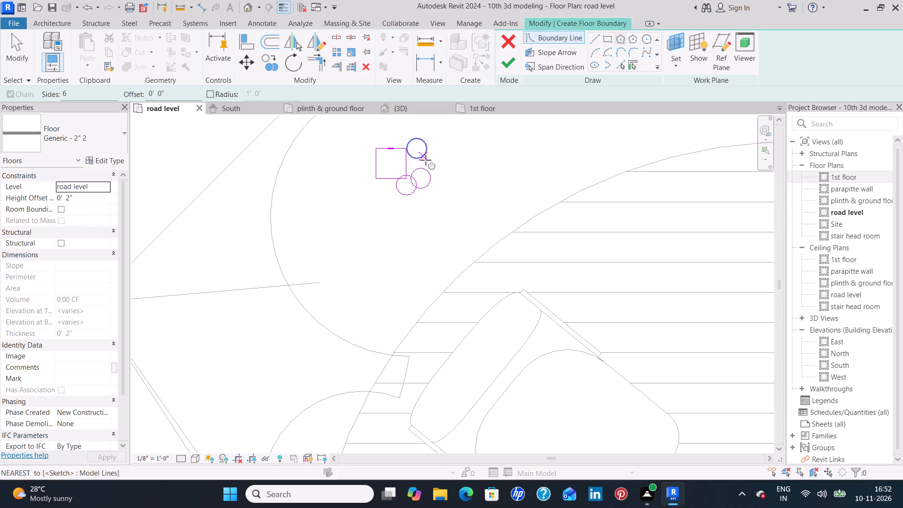
click(430, 162)
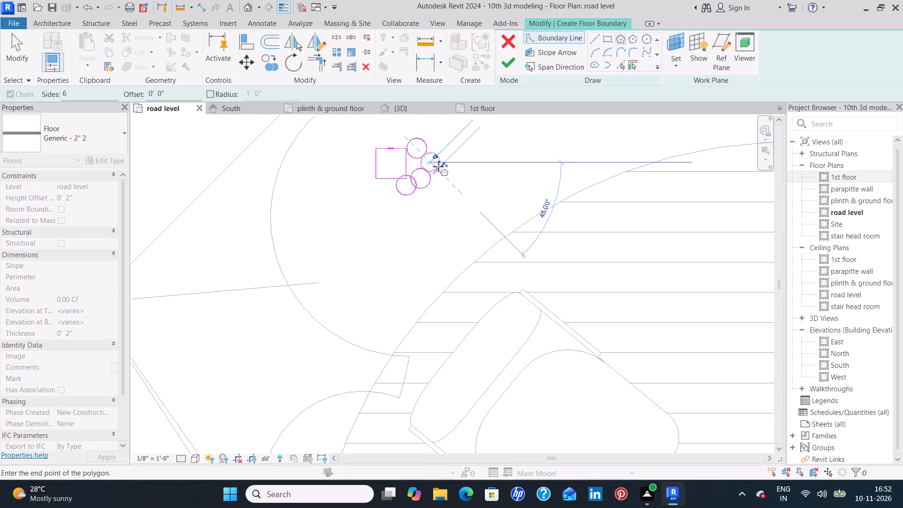
click(438, 167)
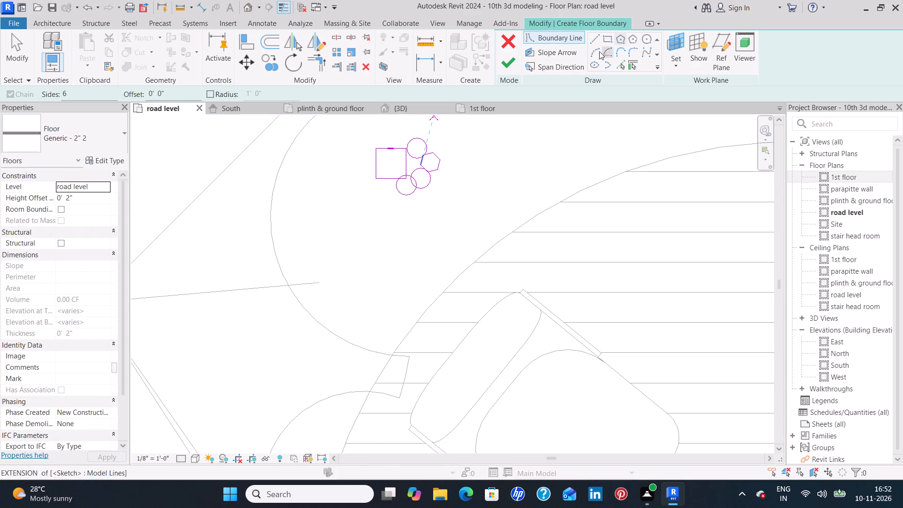
Sketch a slanted ellipse with semi-axes of about 3/4" and 1/4" in the gap between the square and the hexagon.
click(593, 64)
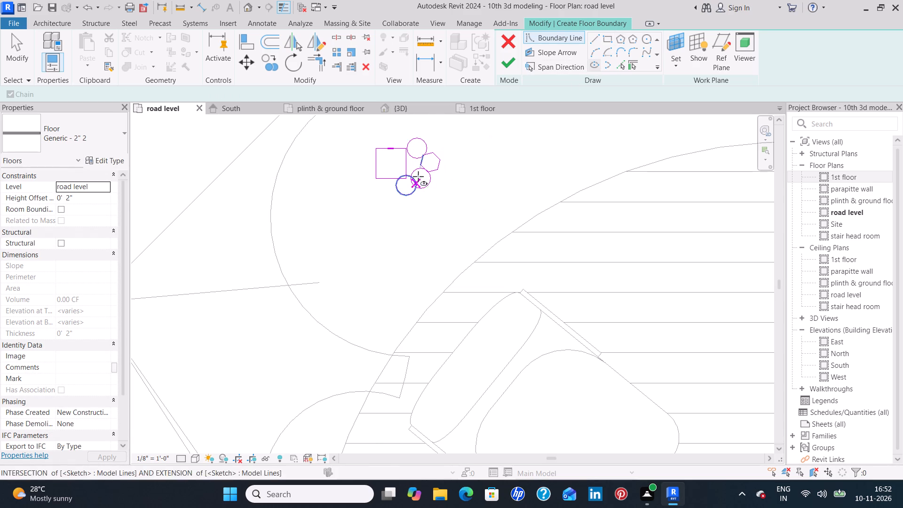
scroll(412, 165, up, 7)
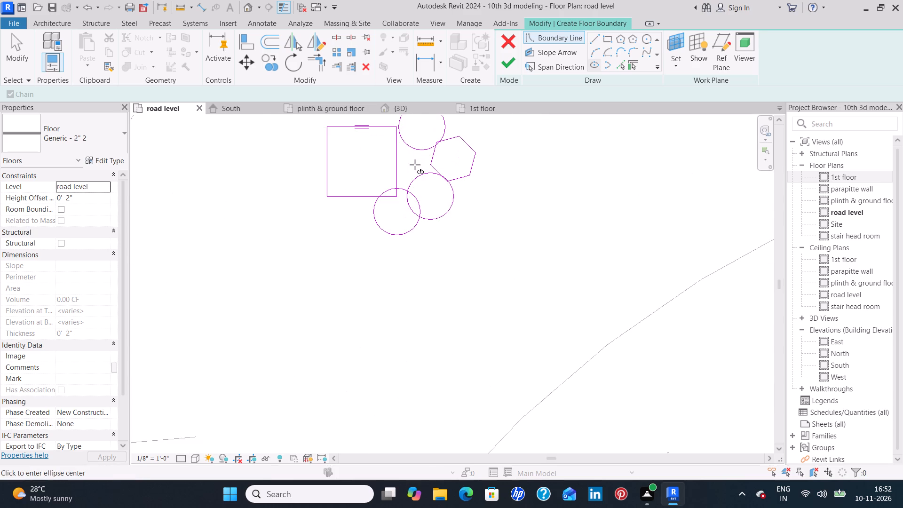
click(409, 162)
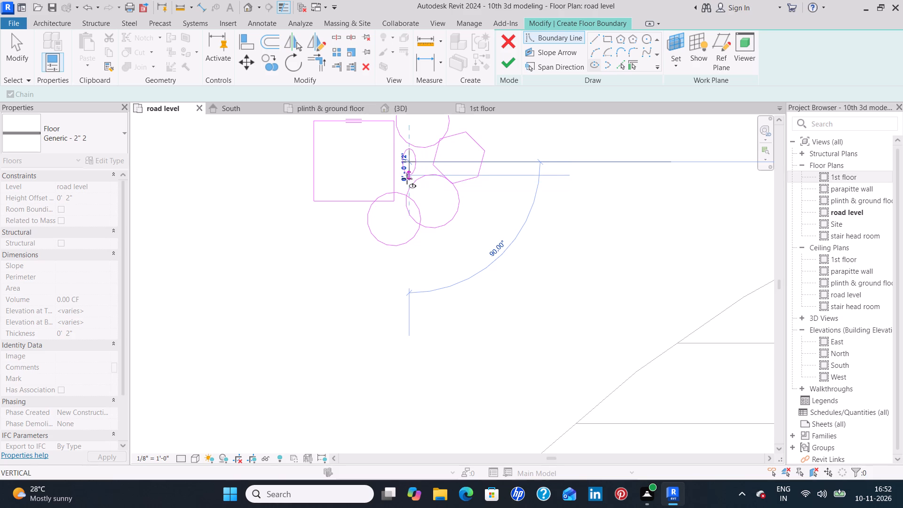
scroll(407, 180, up, 3)
middle_drag(408, 181, 415, 213)
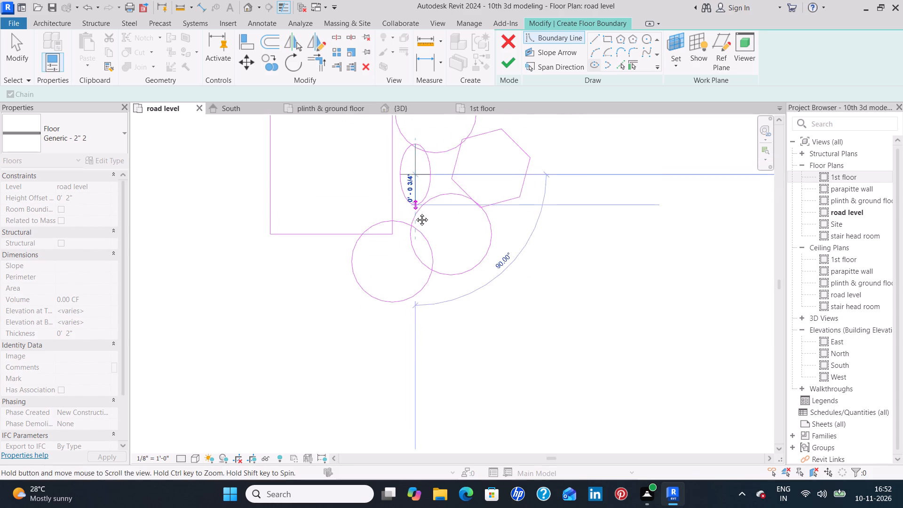
middle_drag(415, 213, 417, 246)
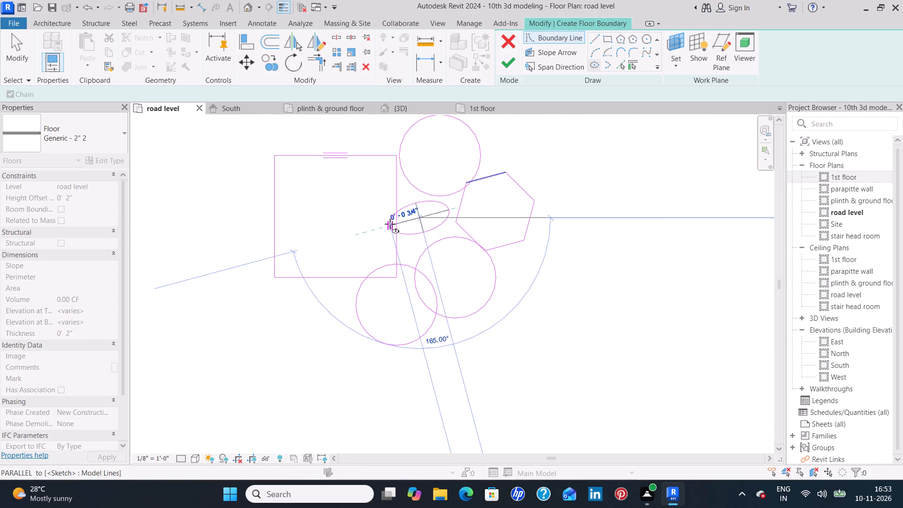
click(403, 194)
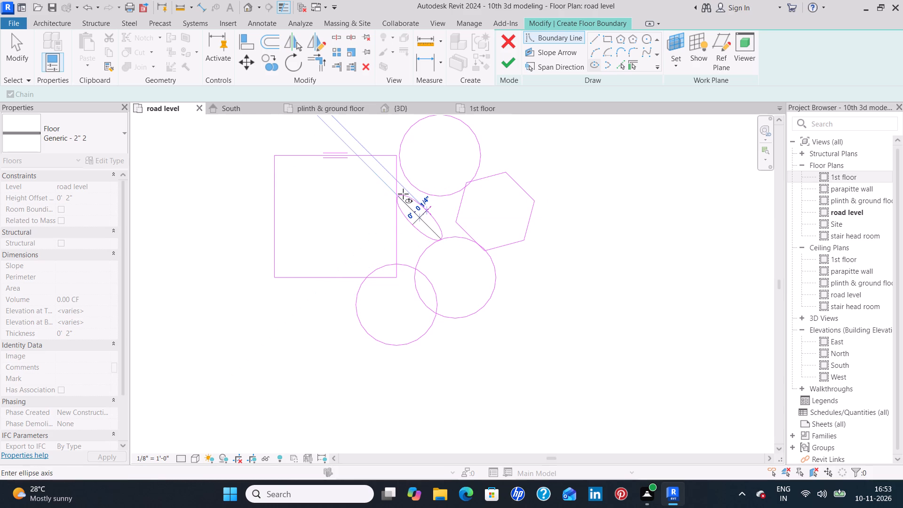
click(415, 225)
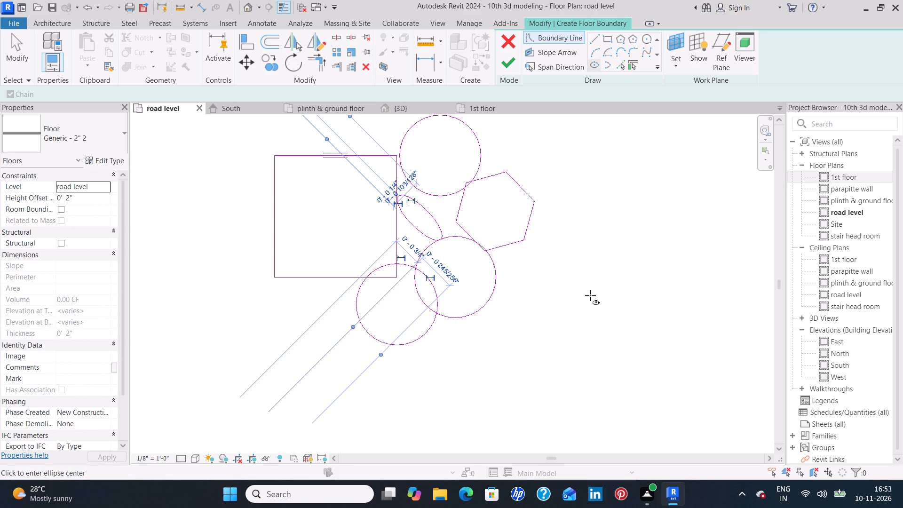
key(Escape)
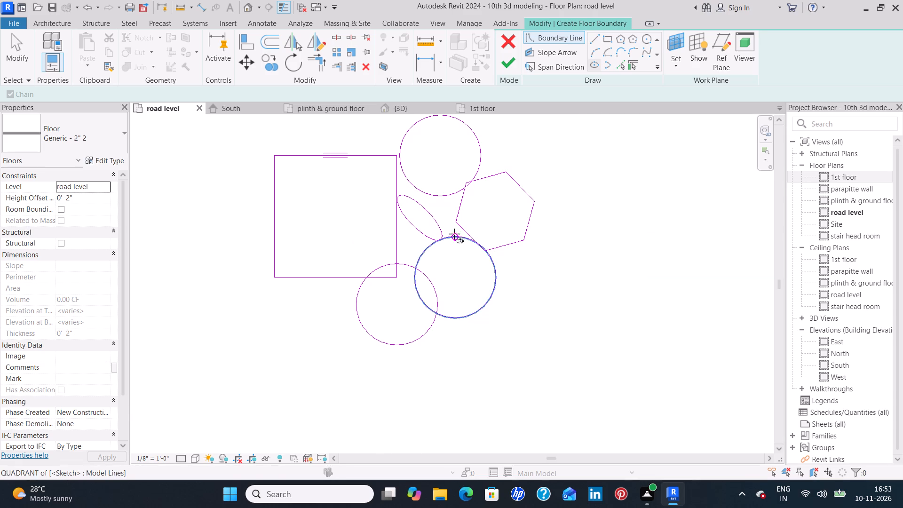
Sketch two small circles of about 0.4" radius on either side of the slanted ellipse, one overlapping the square's edge, one near the hexagon.
click(648, 37)
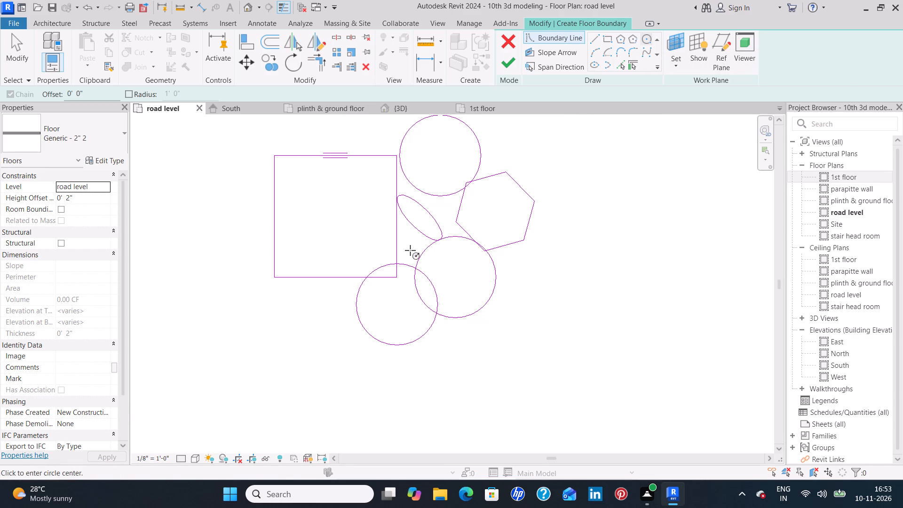
scroll(410, 250, up, 3)
click(408, 238)
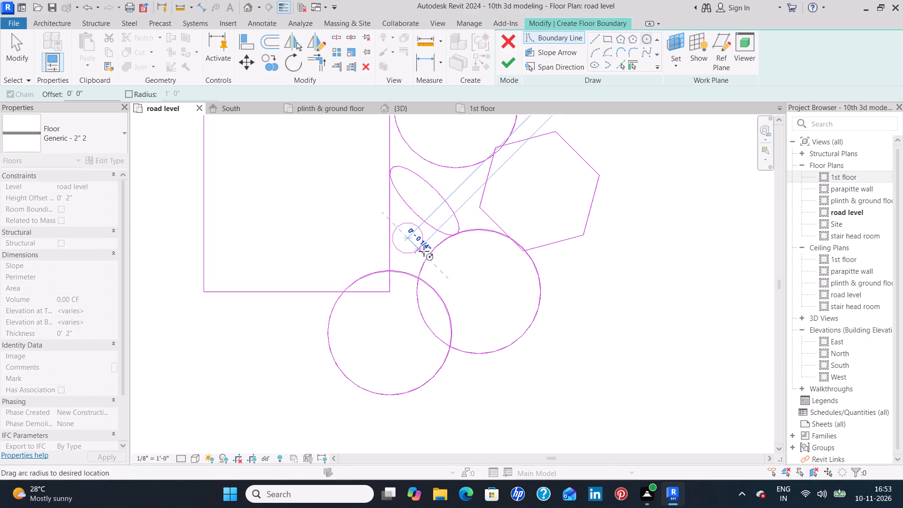
click(428, 254)
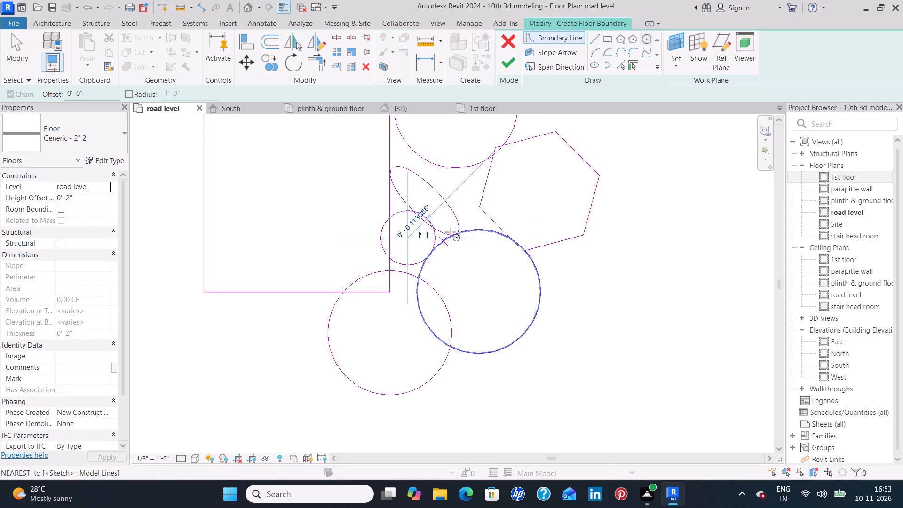
key(Escape)
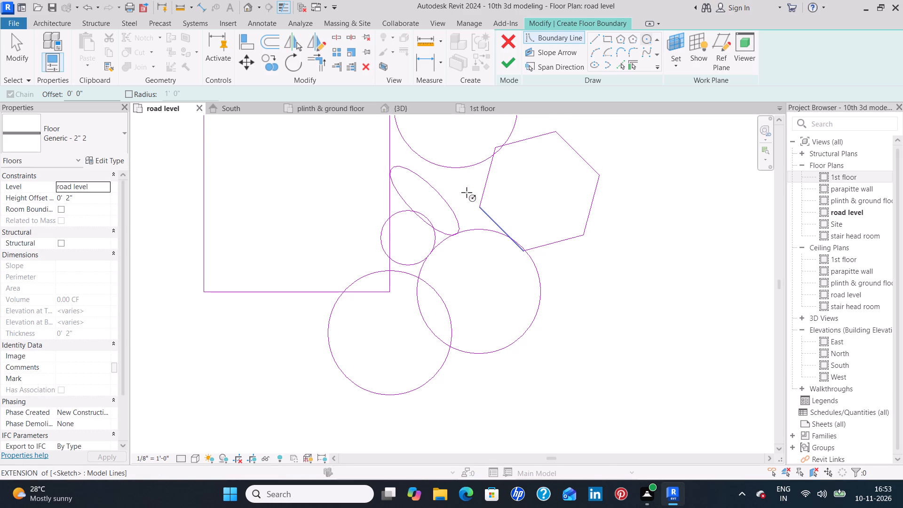
click(465, 190)
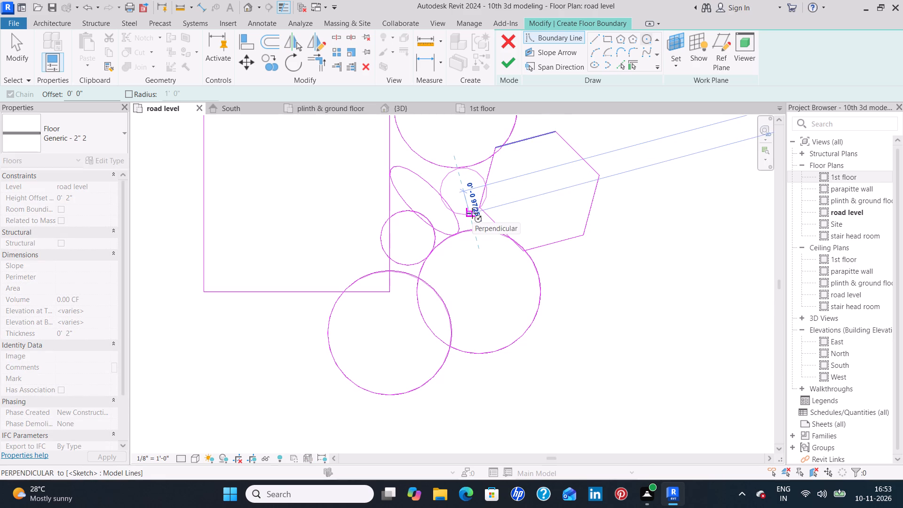
click(472, 213)
key(Escape)
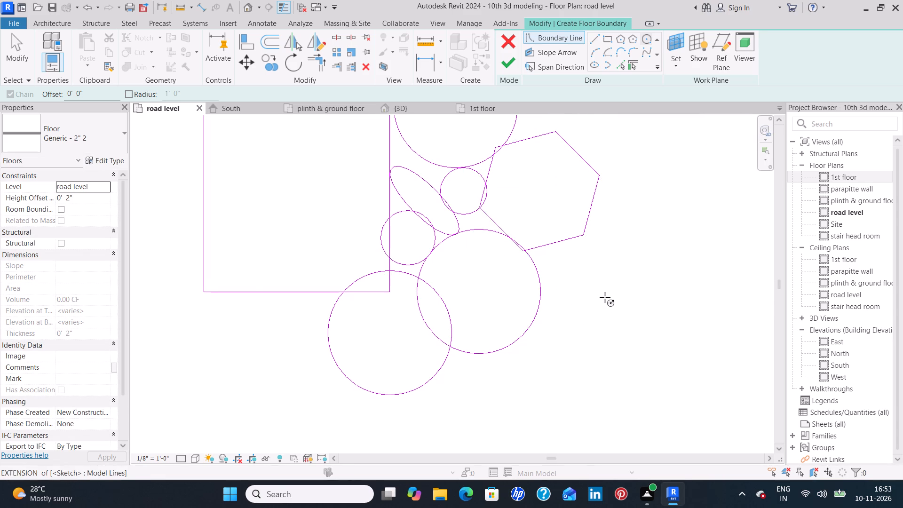
Sketch a small circle of about 1/3" radius across the square's lower edge, beside the lowest large circle.
scroll(605, 298, down, 5)
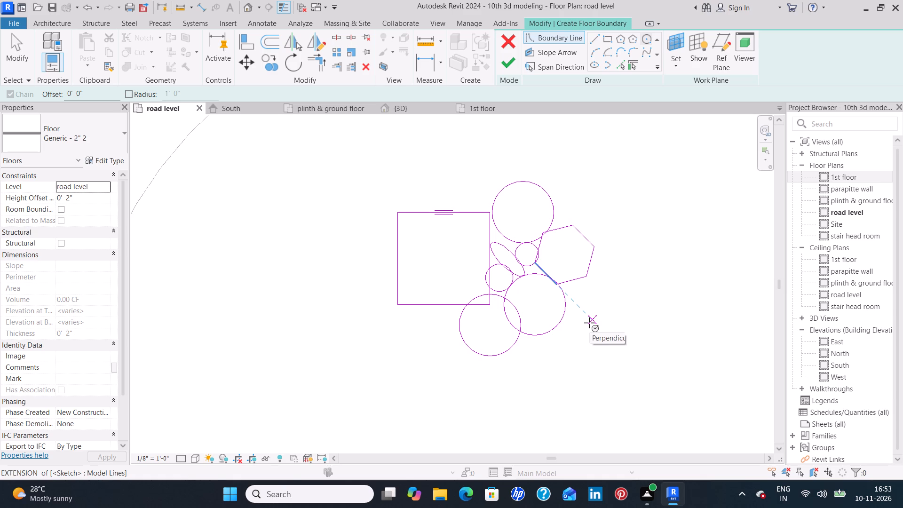
middle_drag(594, 310, 618, 260)
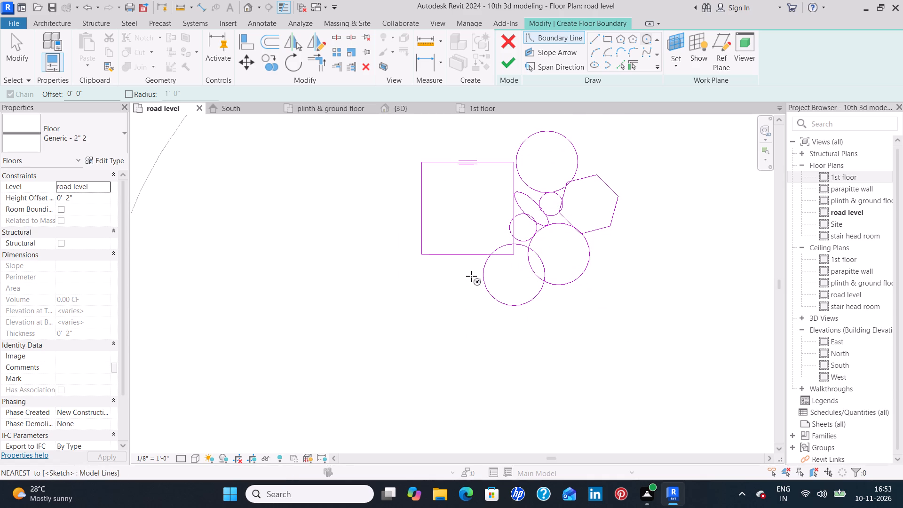
click(476, 263)
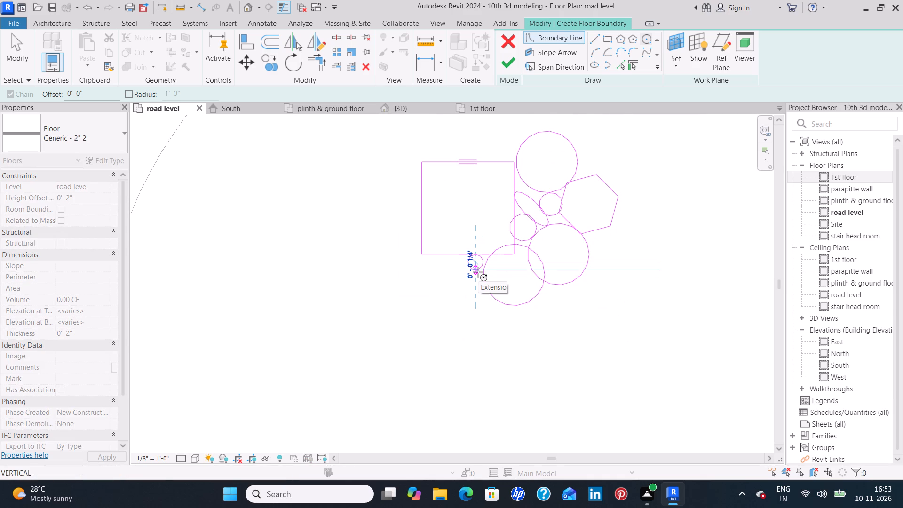
scroll(478, 272, up, 6)
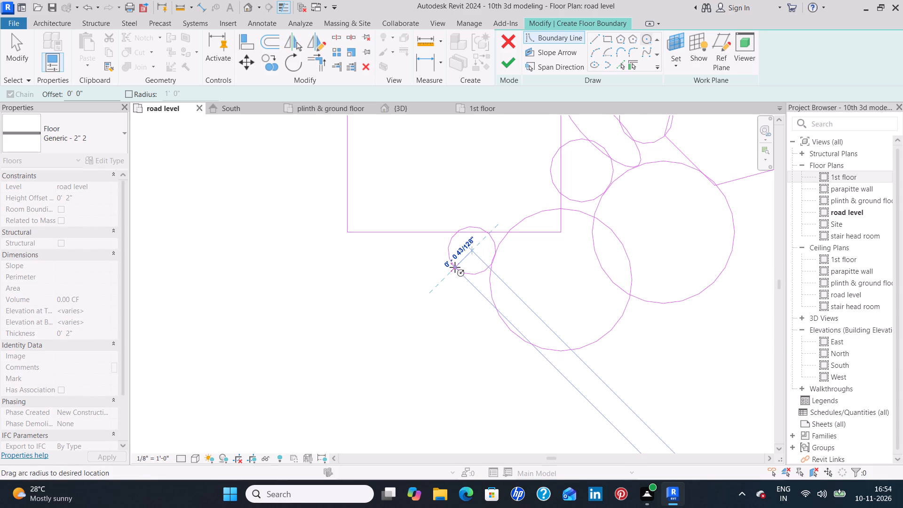
click(455, 267)
key(Escape)
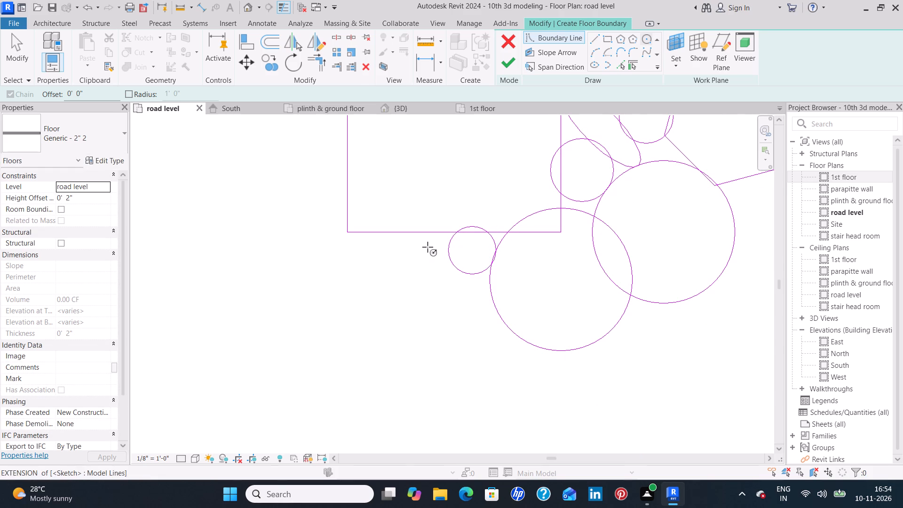
Sketch two tiny rectangles against the small circle: one about 0.2" by 1/3" under the square's edge, one beside the lowest large circle.
click(605, 35)
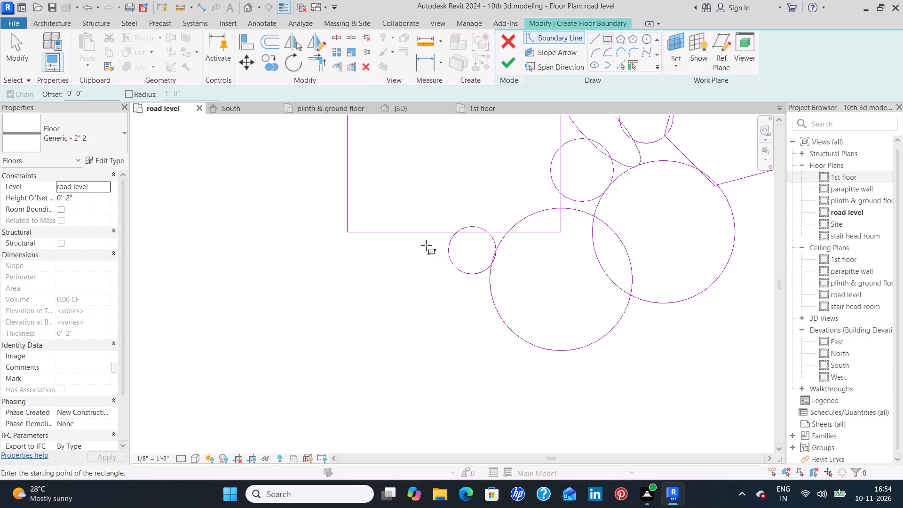
click(411, 235)
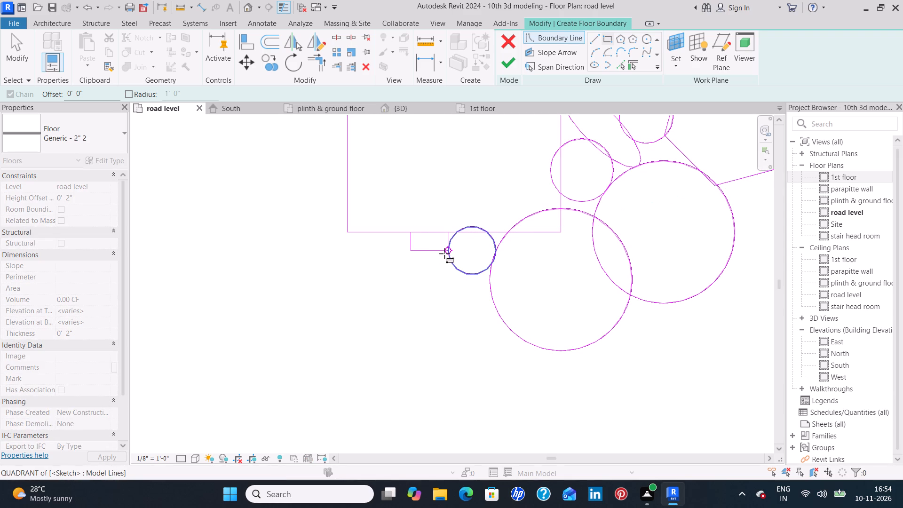
key(Escape)
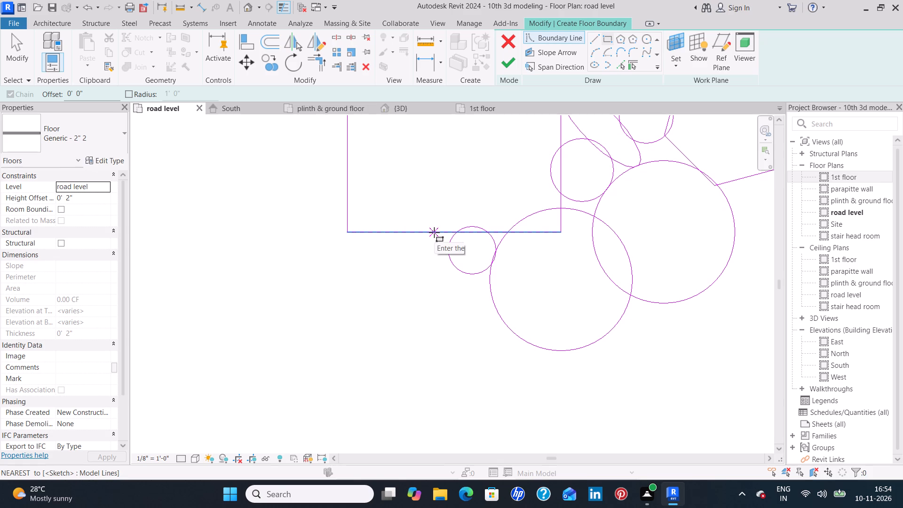
click(434, 232)
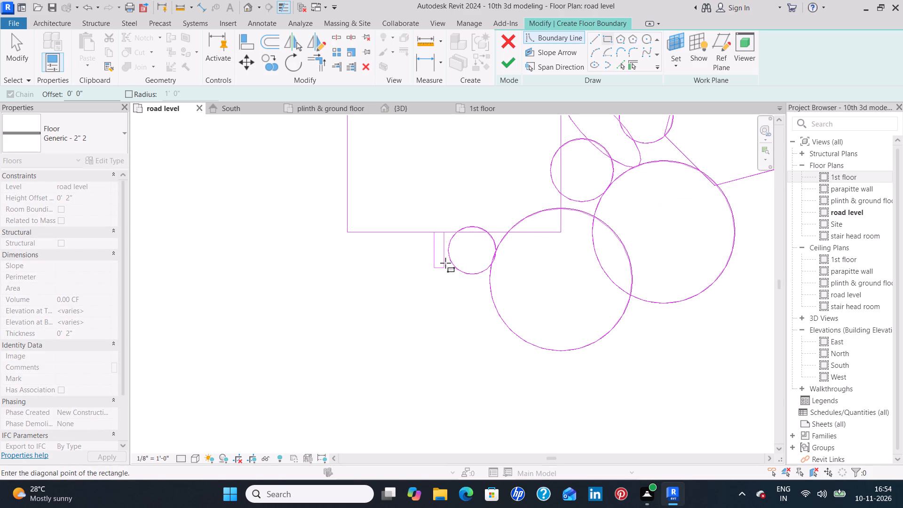
click(446, 257)
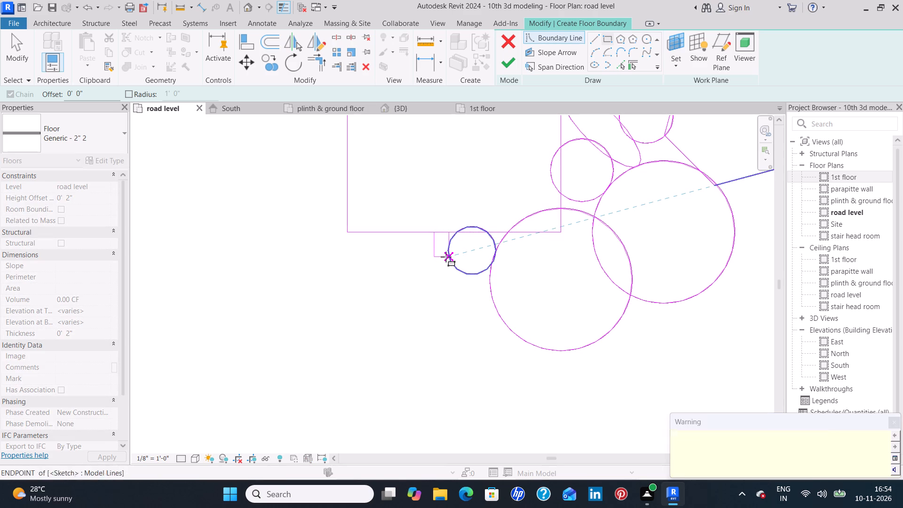
click(469, 277)
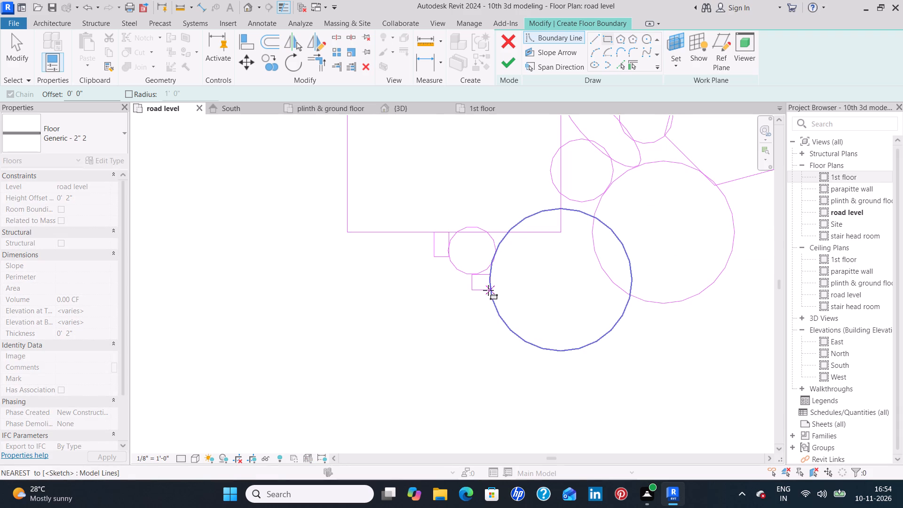
click(488, 291)
key(Escape)
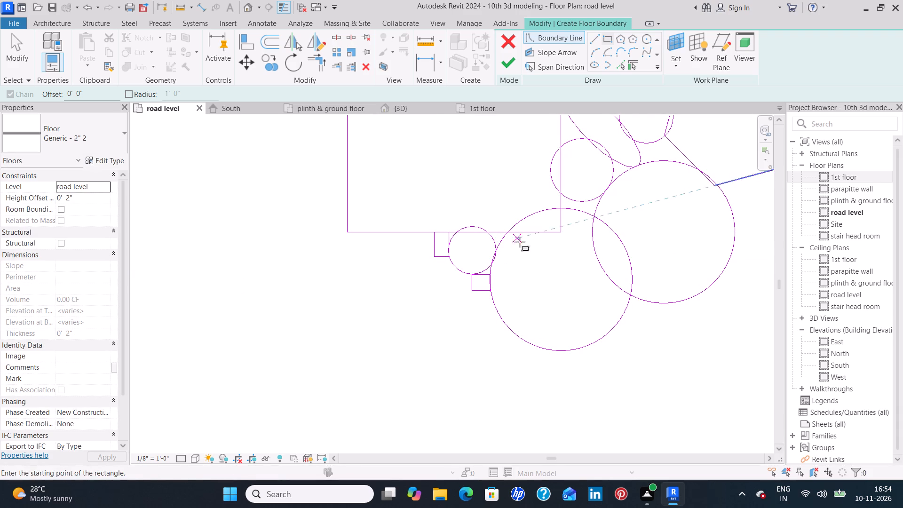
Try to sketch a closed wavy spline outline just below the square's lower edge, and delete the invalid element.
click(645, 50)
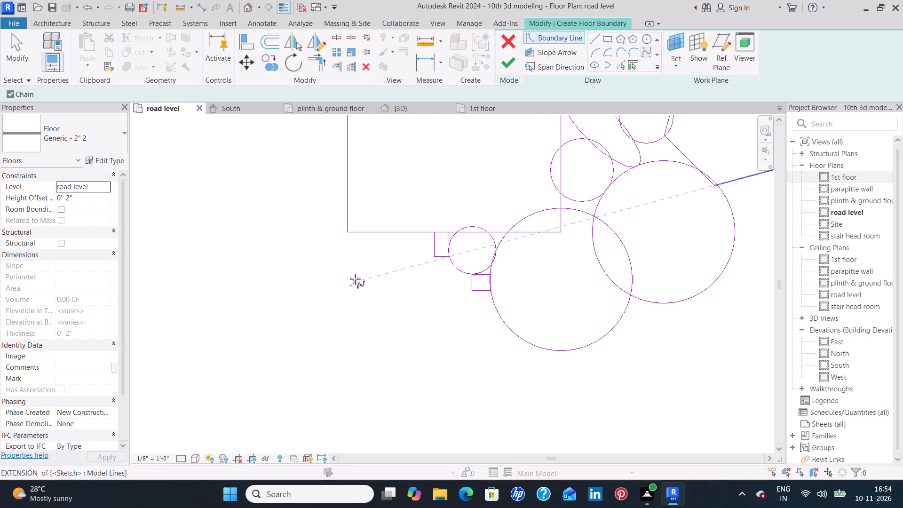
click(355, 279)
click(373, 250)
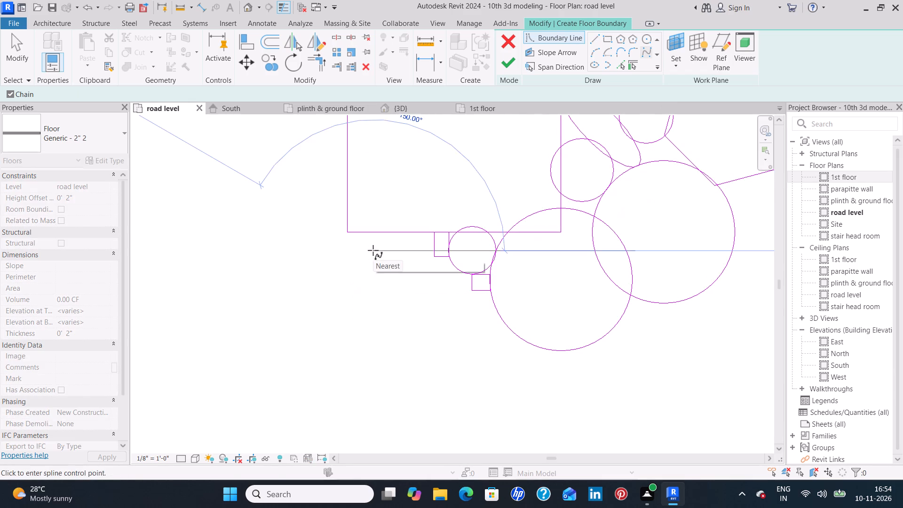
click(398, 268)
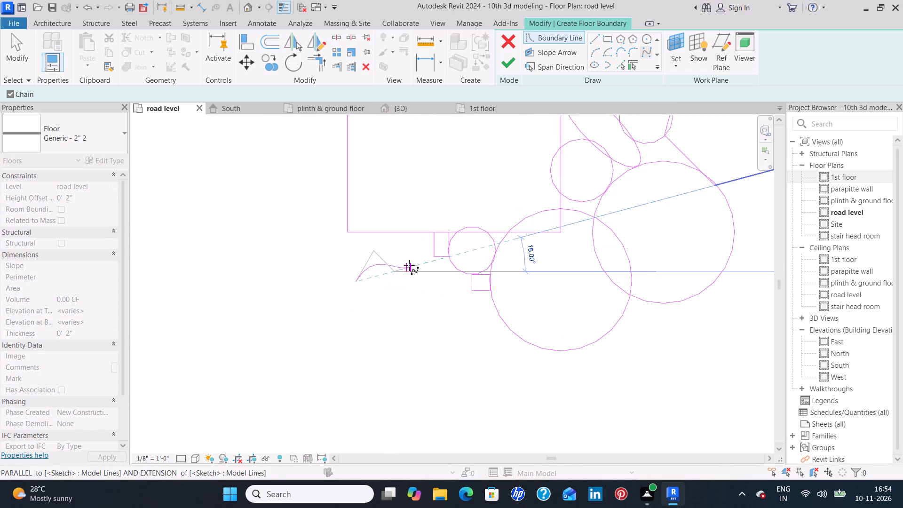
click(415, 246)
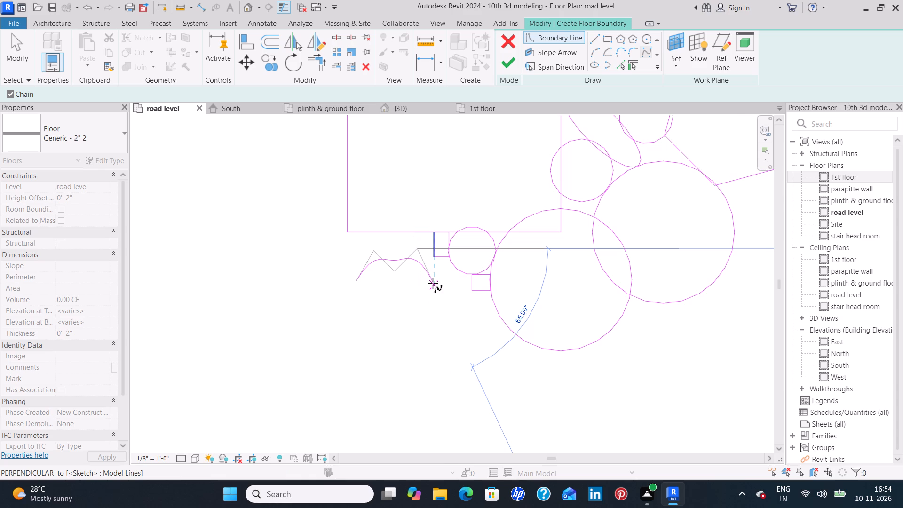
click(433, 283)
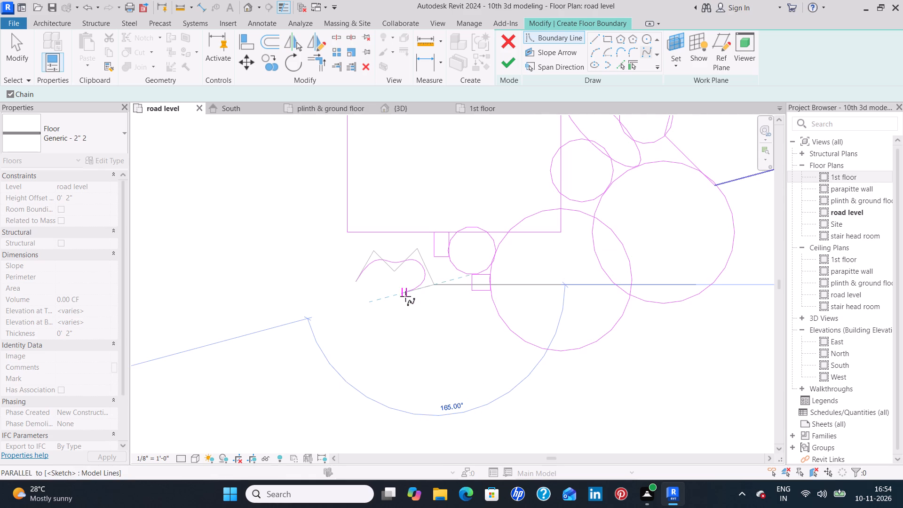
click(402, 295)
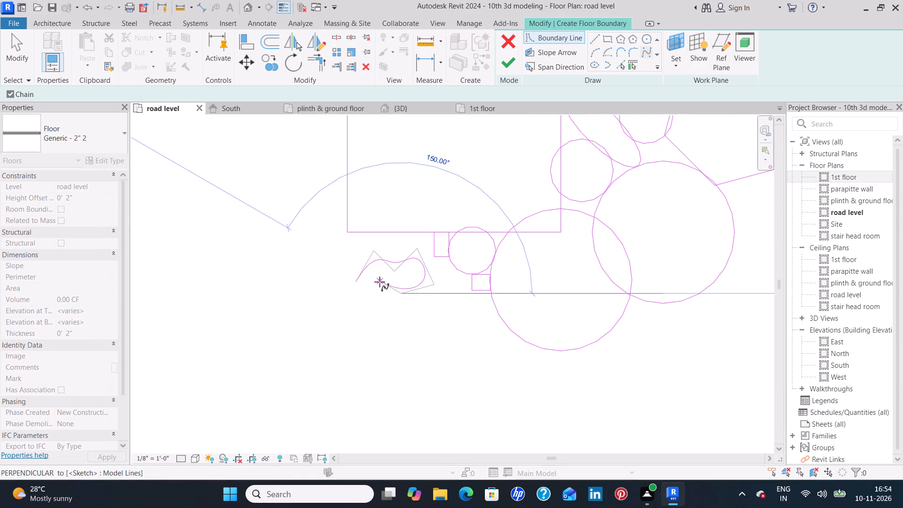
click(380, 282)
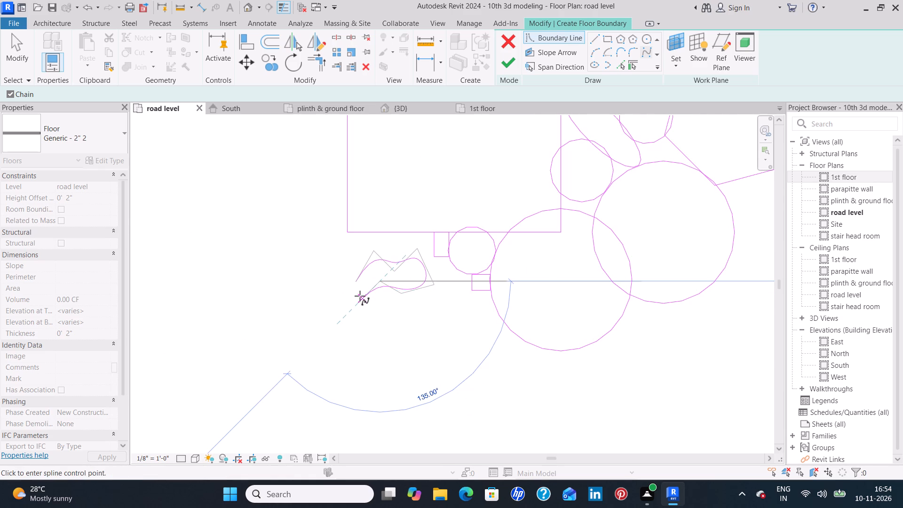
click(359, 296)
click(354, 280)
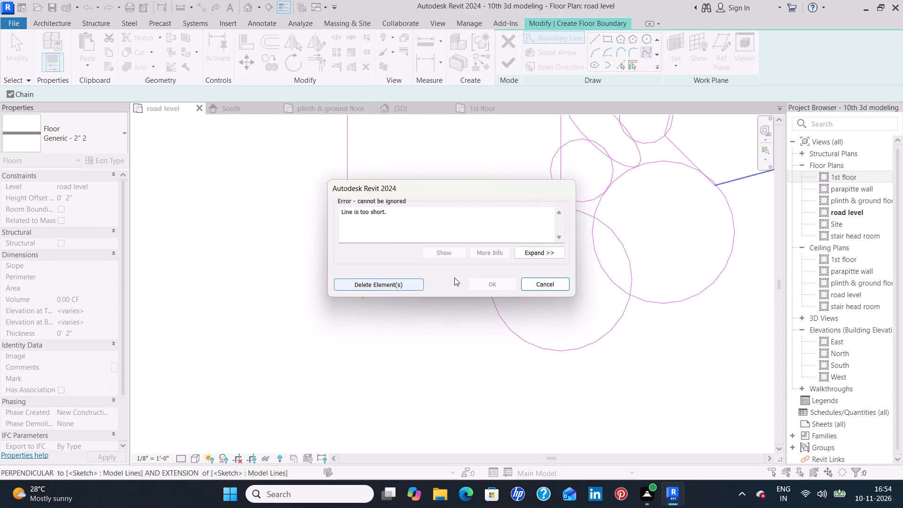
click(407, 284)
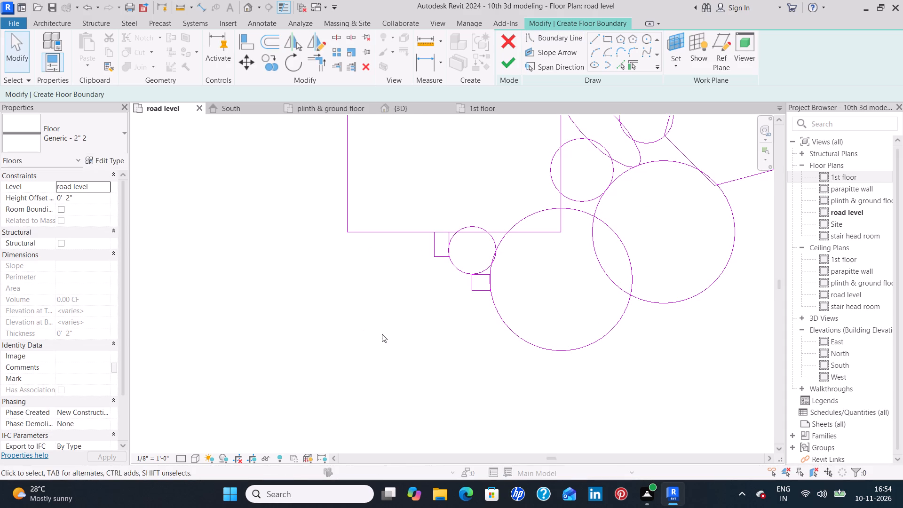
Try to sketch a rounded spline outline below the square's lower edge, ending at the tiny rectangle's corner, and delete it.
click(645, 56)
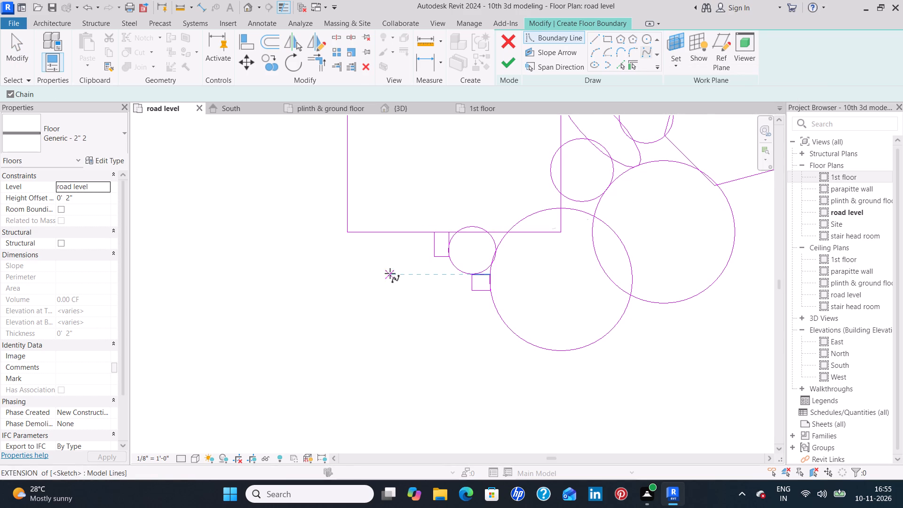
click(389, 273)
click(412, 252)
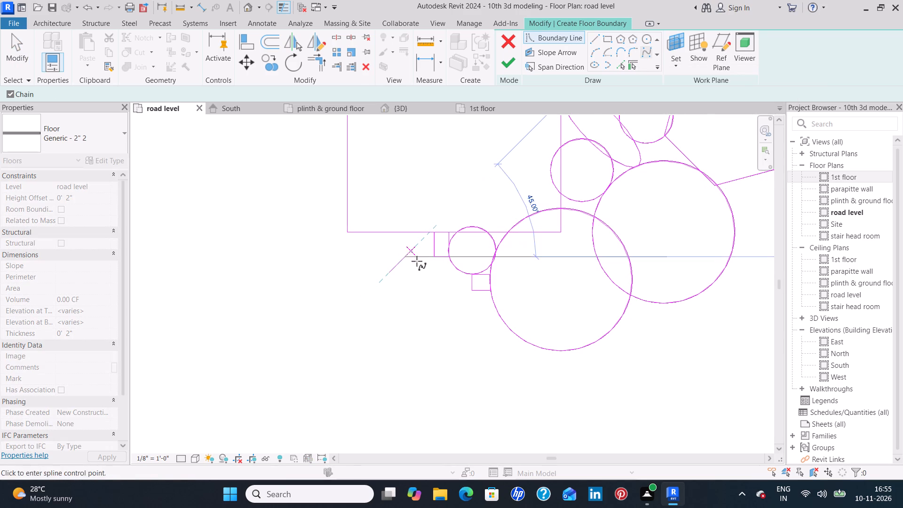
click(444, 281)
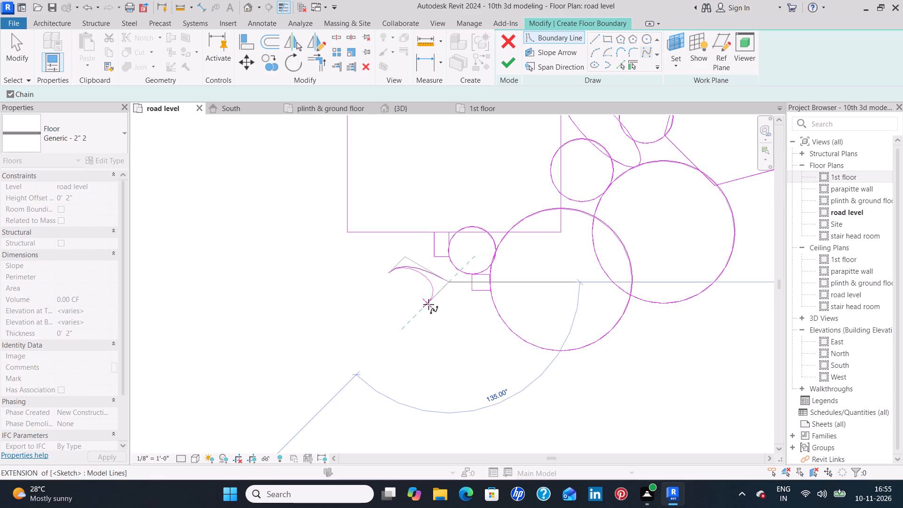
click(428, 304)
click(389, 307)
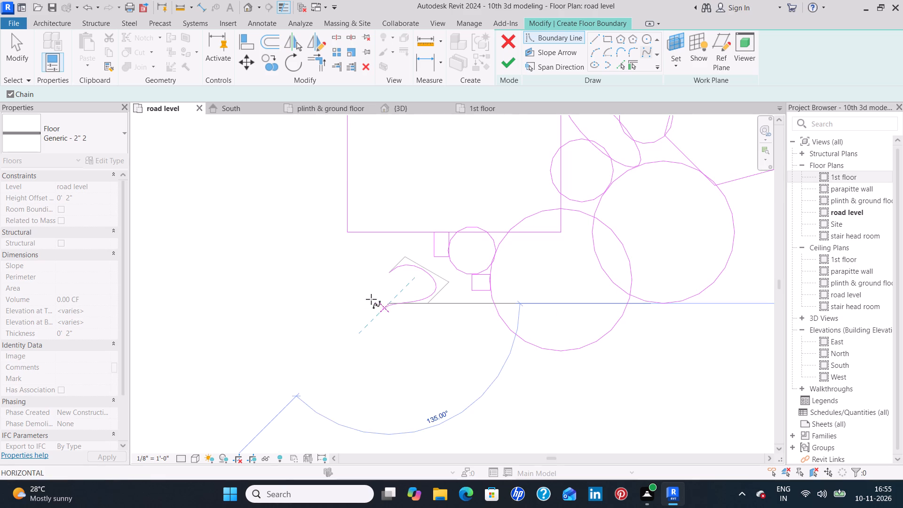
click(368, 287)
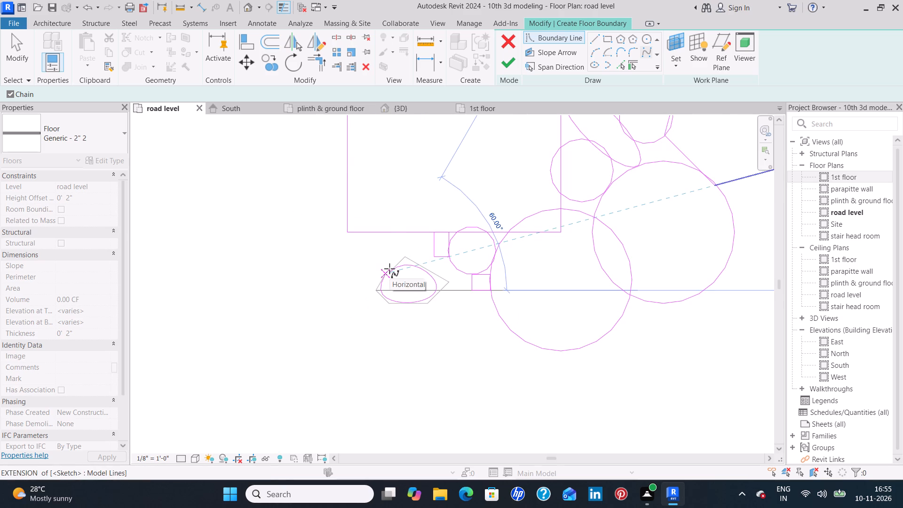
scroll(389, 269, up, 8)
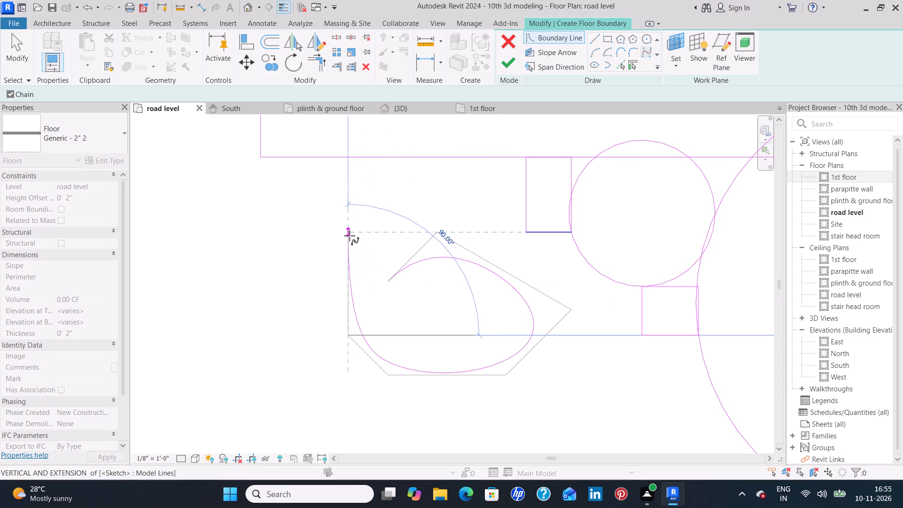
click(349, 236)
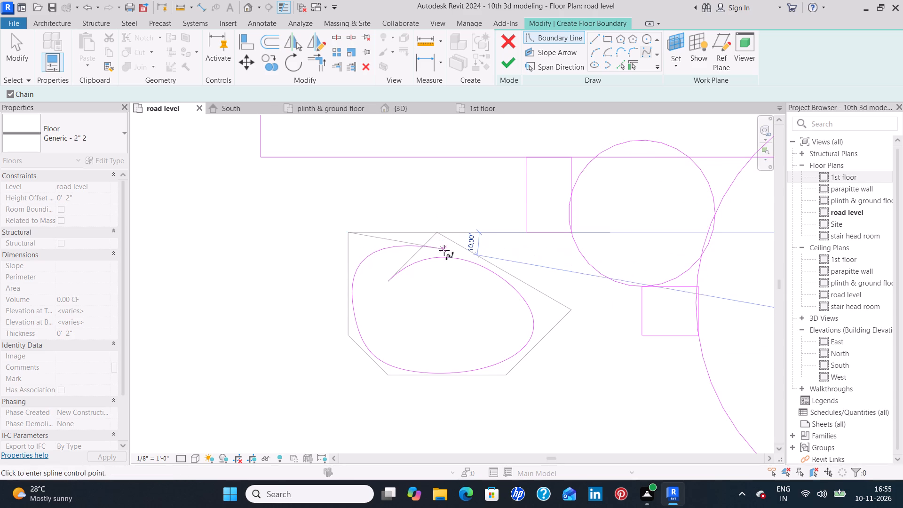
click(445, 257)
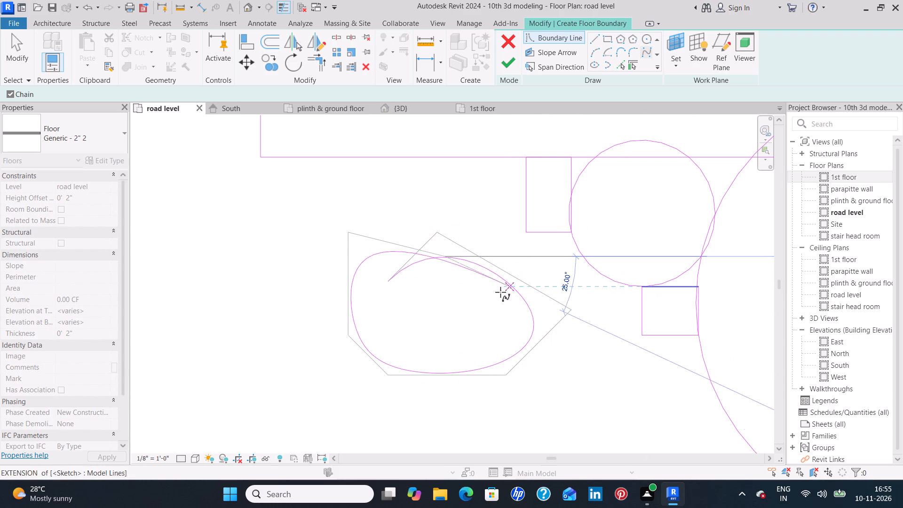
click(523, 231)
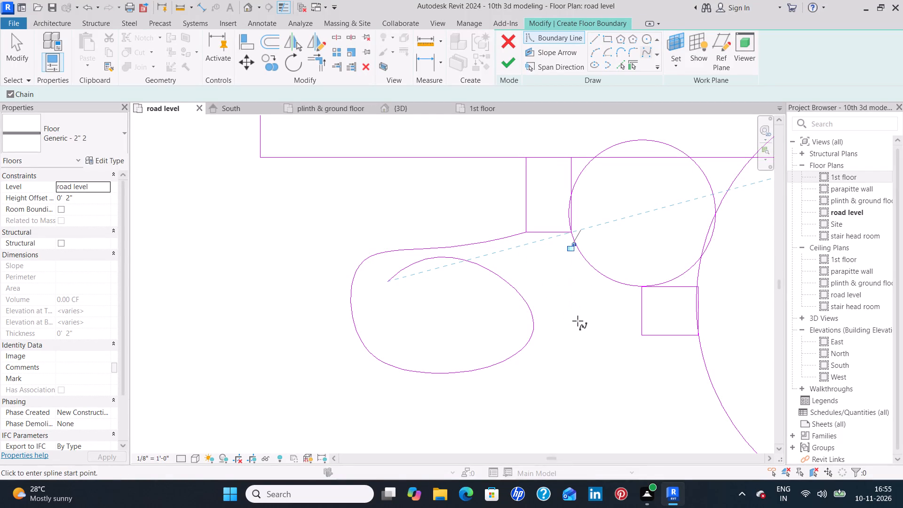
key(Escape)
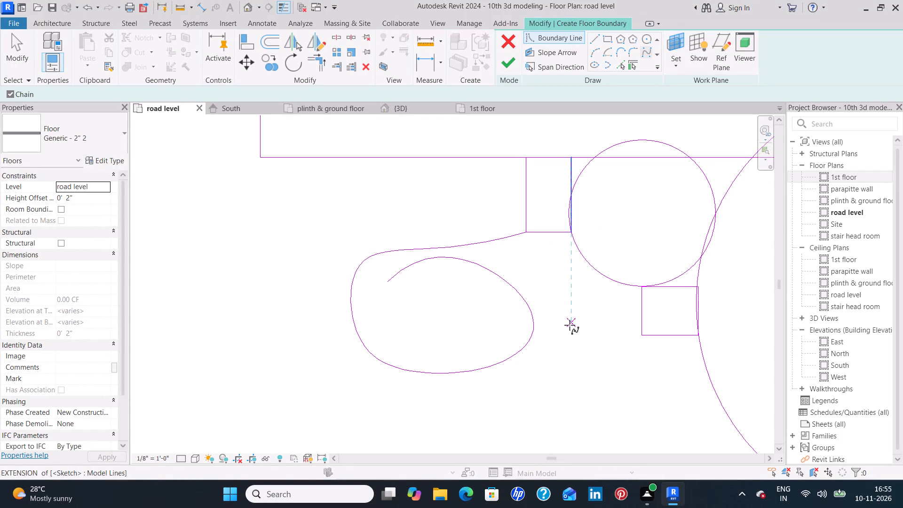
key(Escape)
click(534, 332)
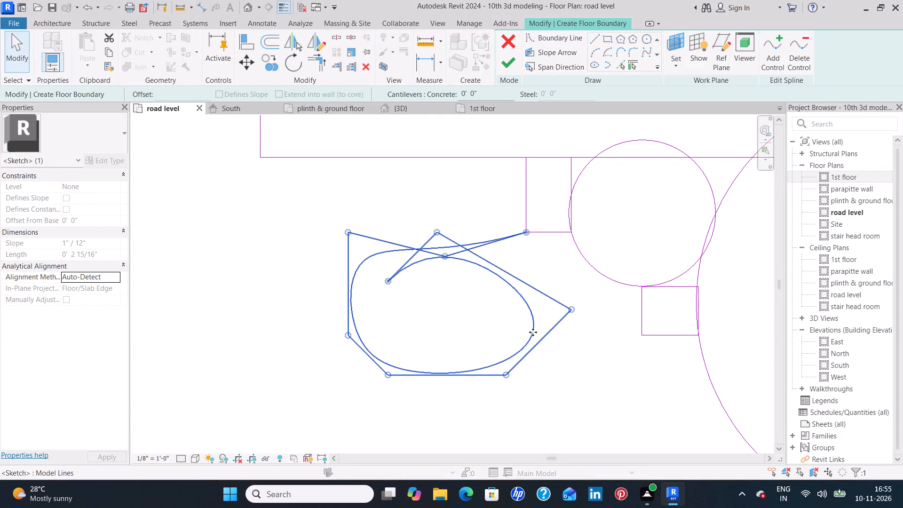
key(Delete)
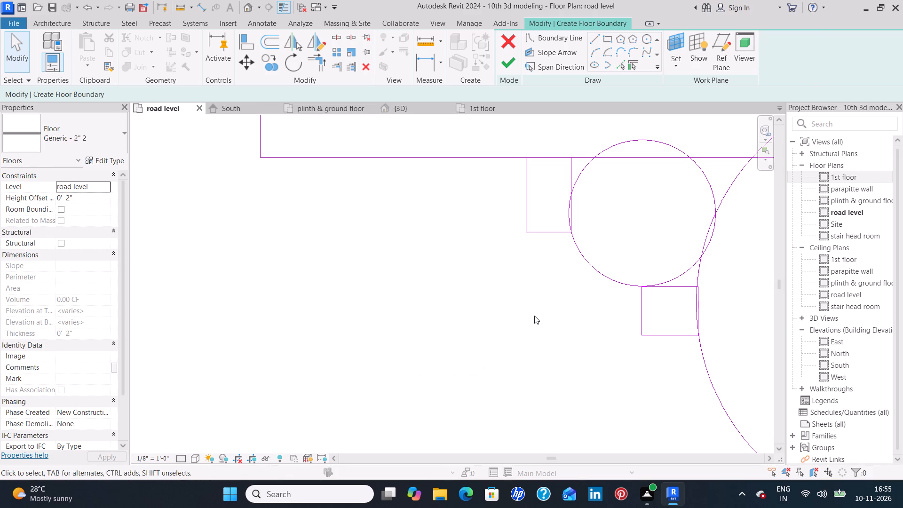
Sketch a tiny circle of about 0.07" radius just under the square's lower edge, between the small circle and the lowest large circle.
middle_drag(714, 173, 663, 213)
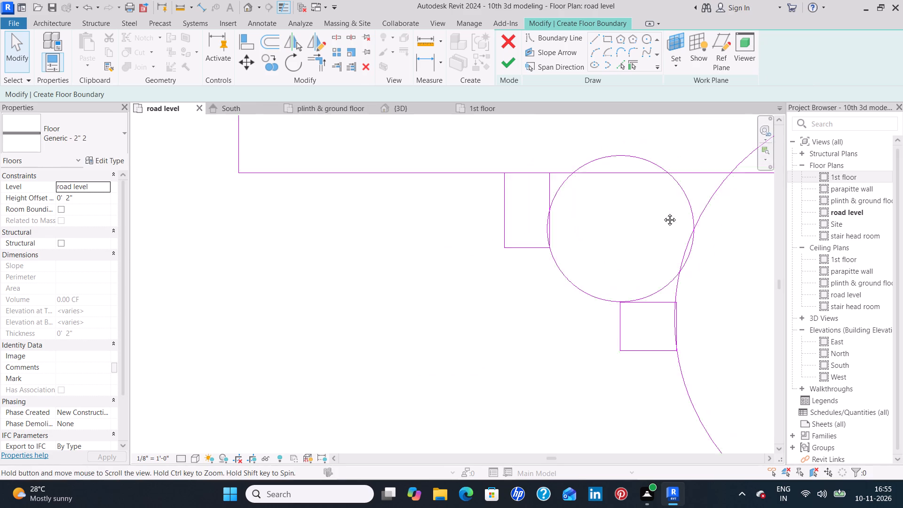
middle_drag(663, 213, 610, 238)
click(647, 37)
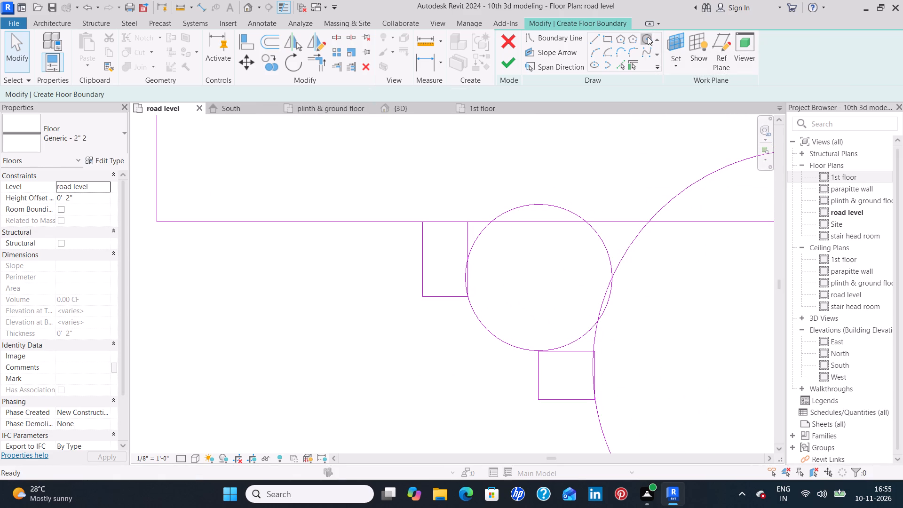
click(617, 237)
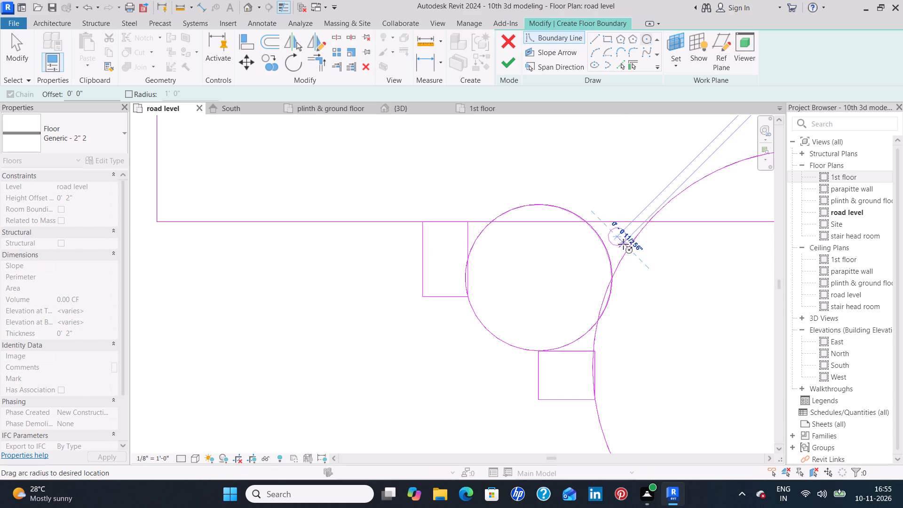
click(624, 248)
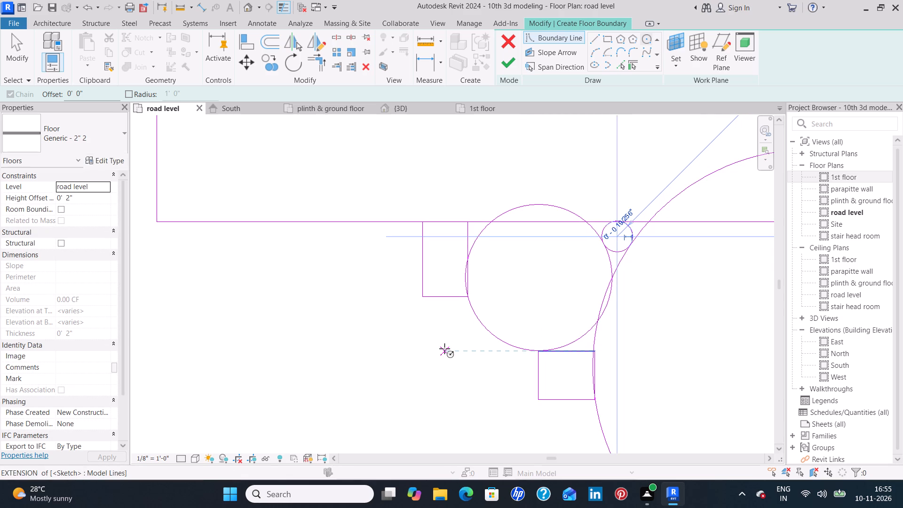
key(Escape)
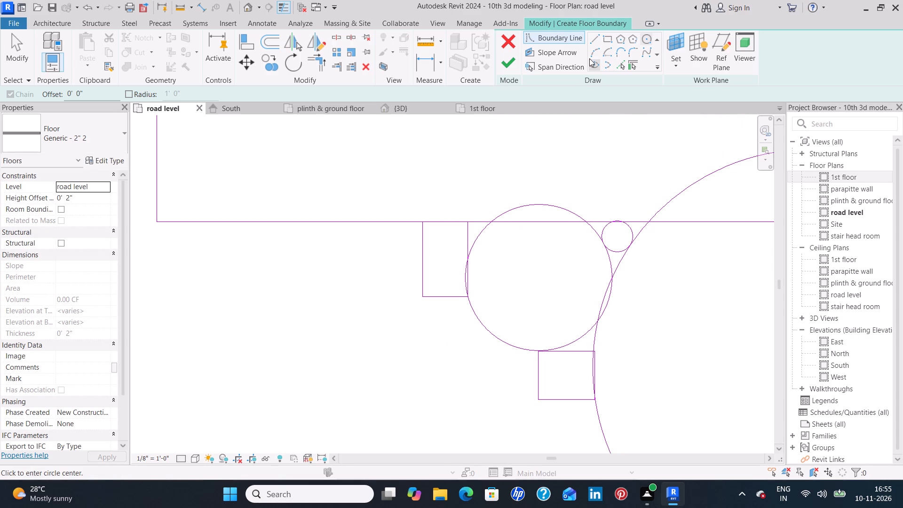
Sketch a small ellipse with half-axes of about 1/4" and 9/64" between the small circle near the hexagon and the large circle below.
click(595, 62)
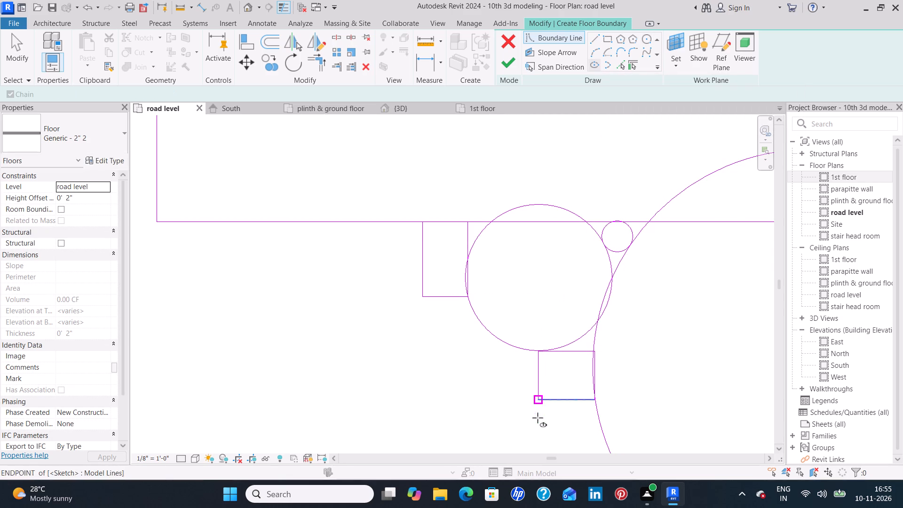
scroll(642, 349, down, 3)
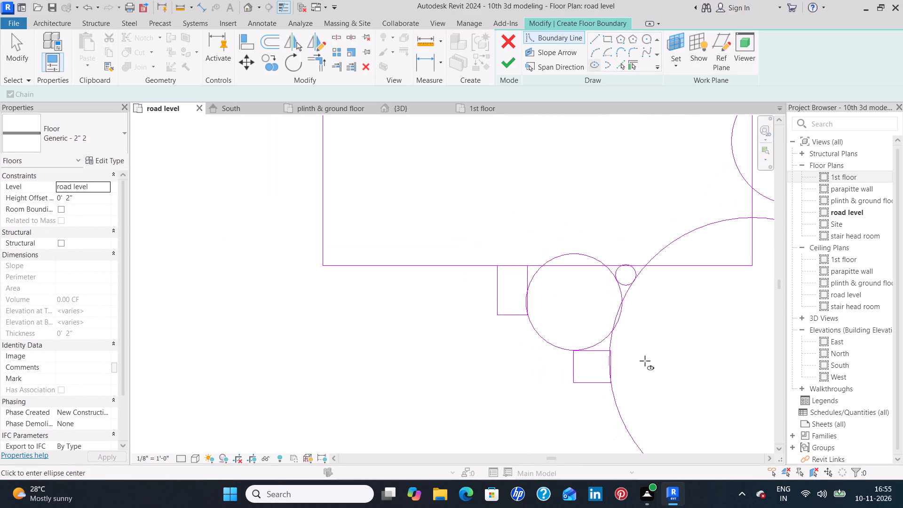
scroll(645, 361, down, 2)
middle_drag(652, 374, 436, 418)
scroll(446, 409, down, 2)
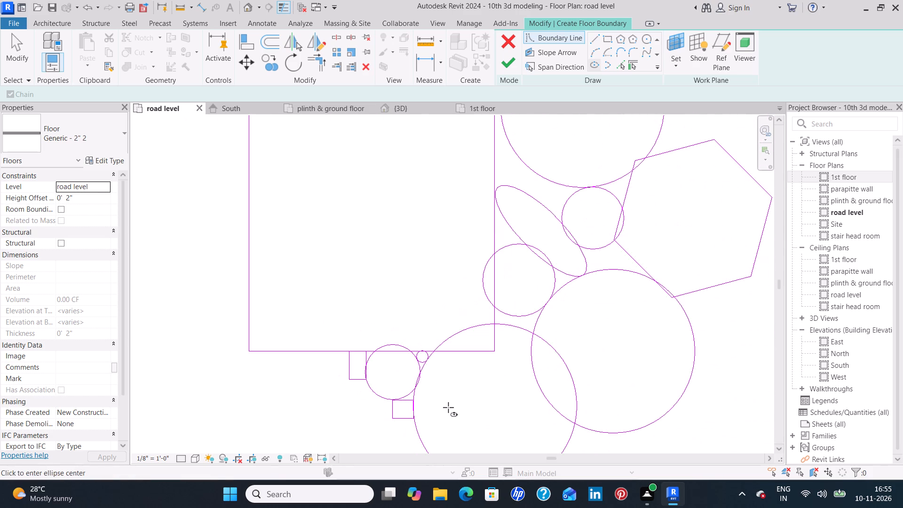
middle_drag(600, 301, 516, 389)
scroll(526, 345, up, 5)
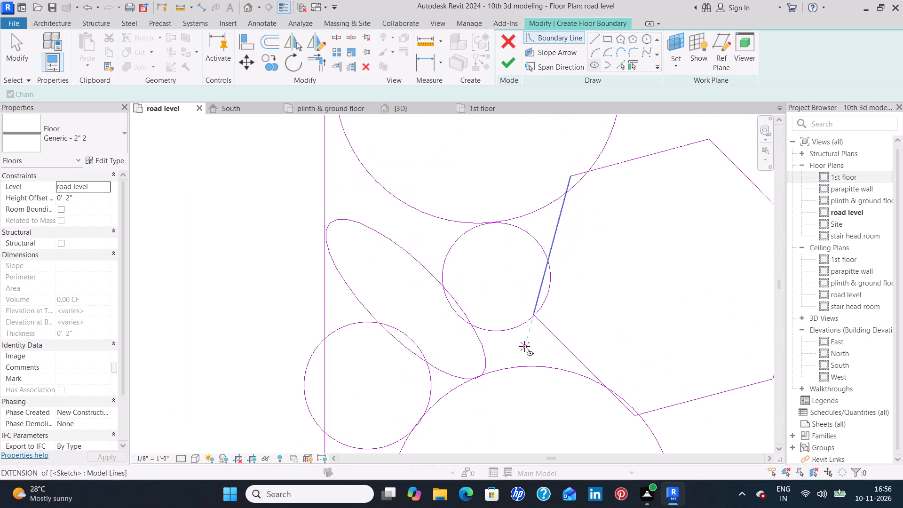
scroll(524, 346, up, 2)
click(524, 347)
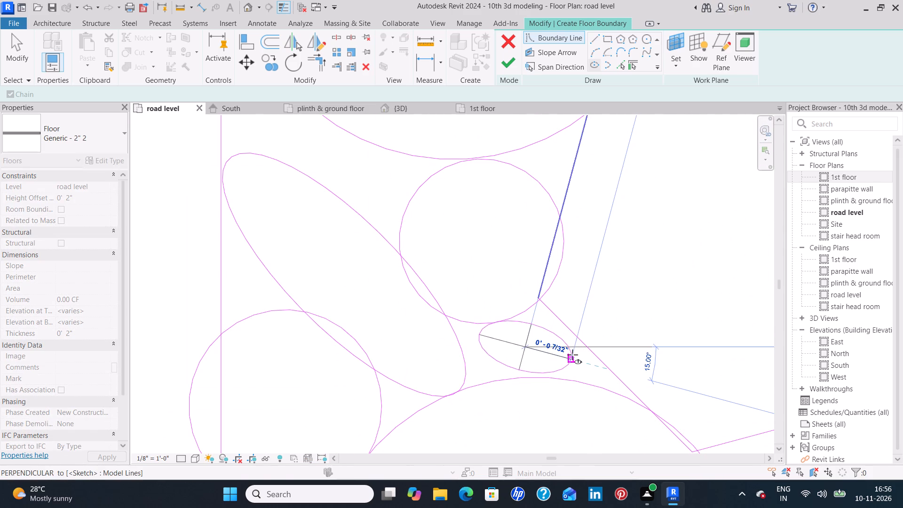
click(574, 353)
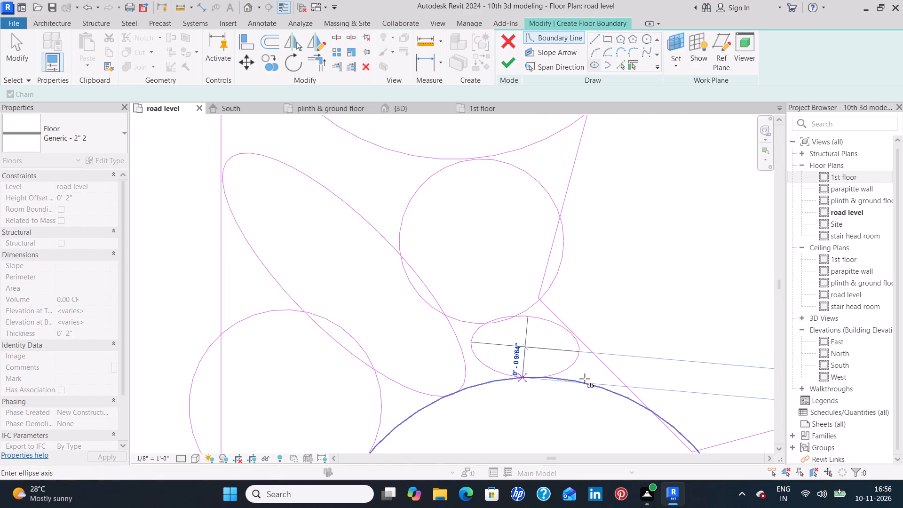
click(585, 379)
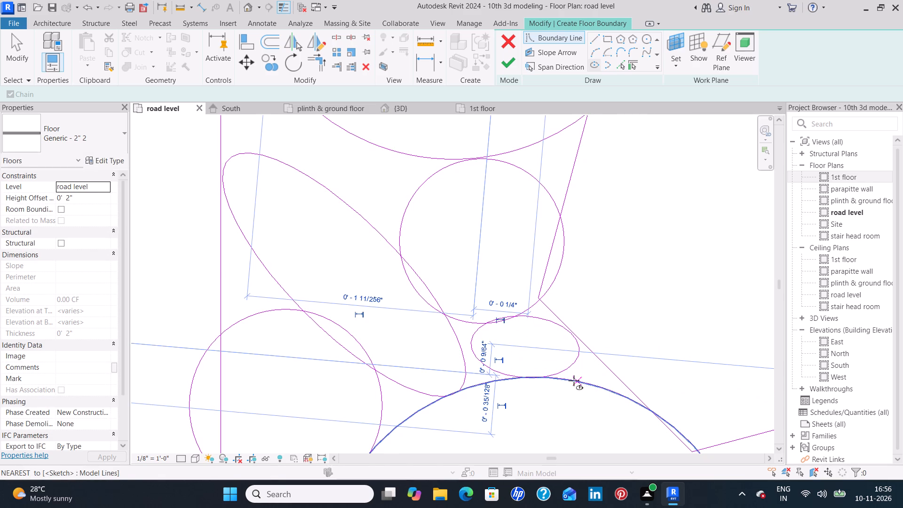
key(Escape)
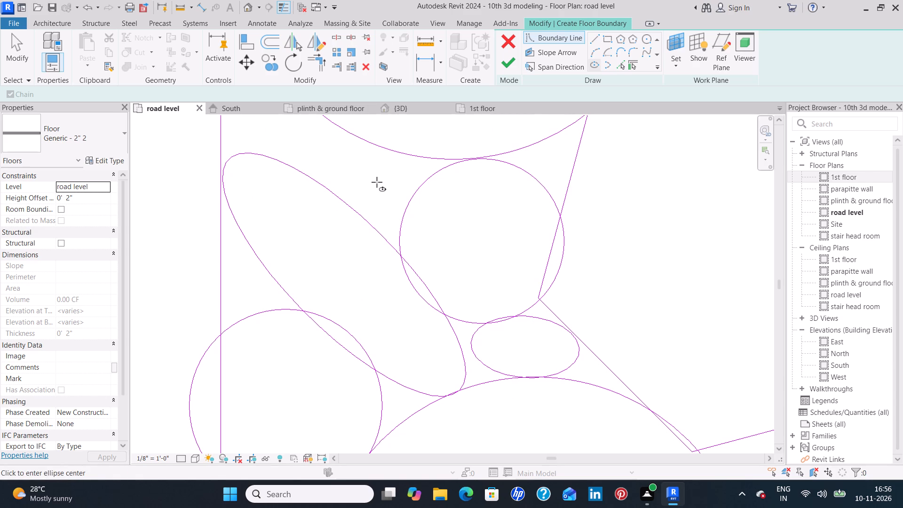
Sketch a thin slanted ellipse, half-axes about 0.77" and 0.08", across the square's edge above the existing slanted ellipse.
middle_drag(400, 213, 450, 359)
scroll(451, 368, down, 5)
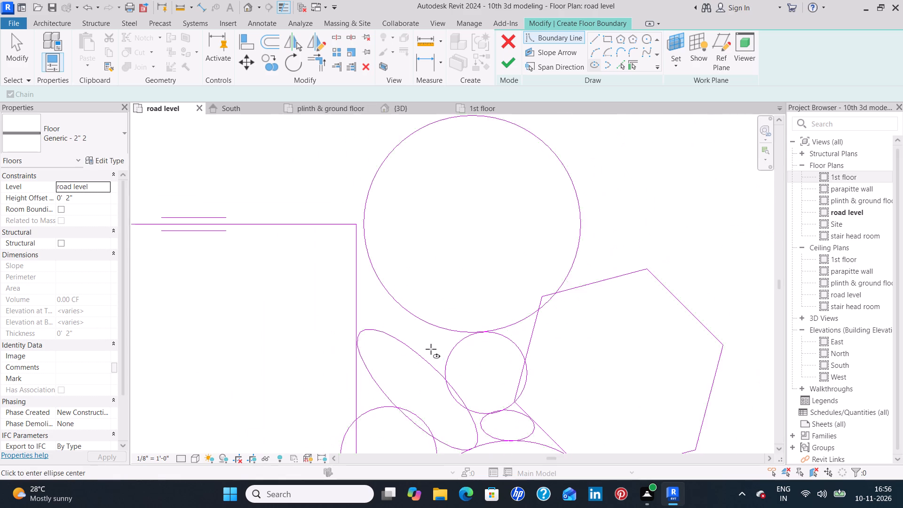
scroll(431, 349, down, 1)
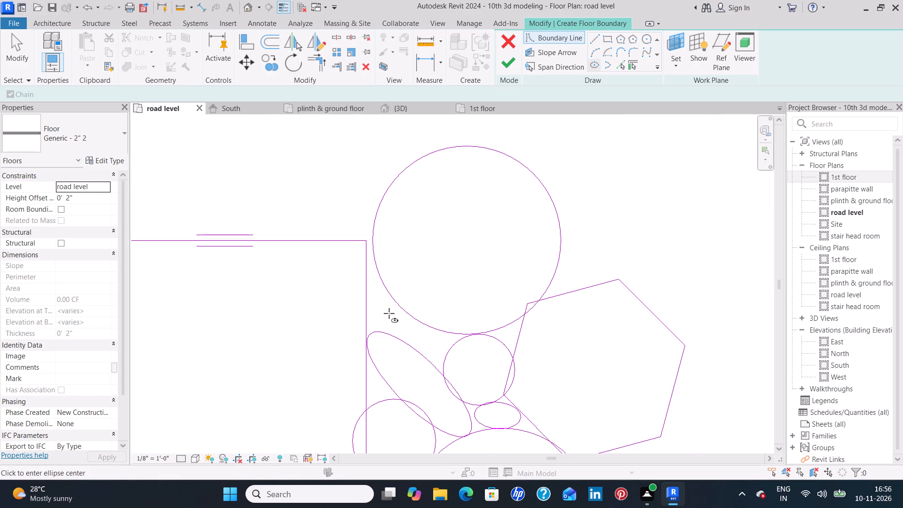
click(389, 313)
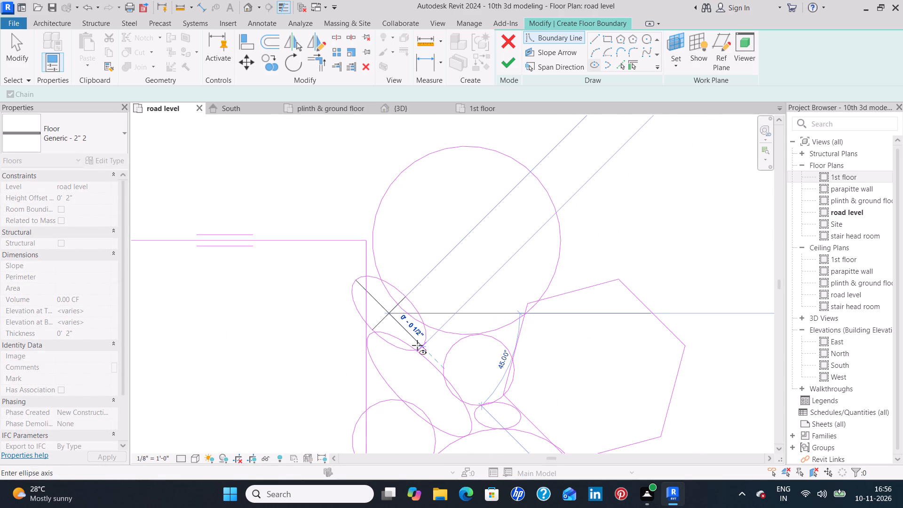
click(442, 357)
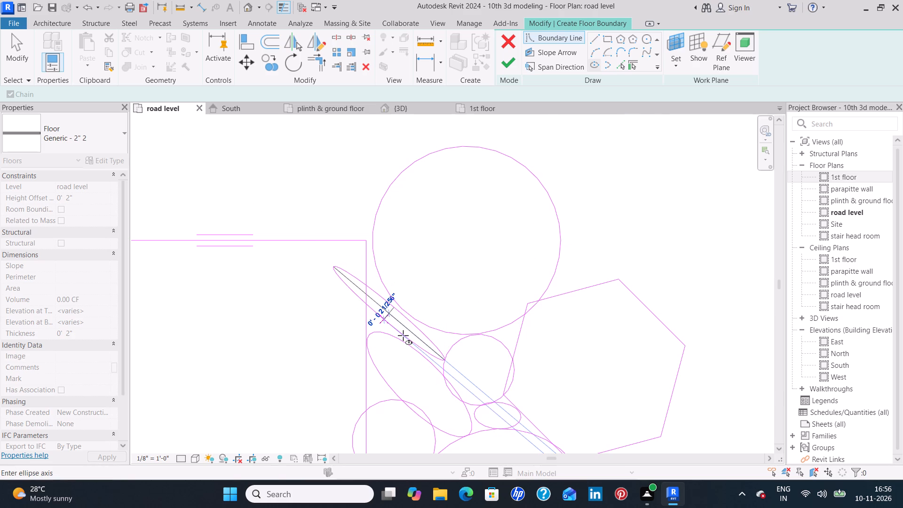
click(403, 335)
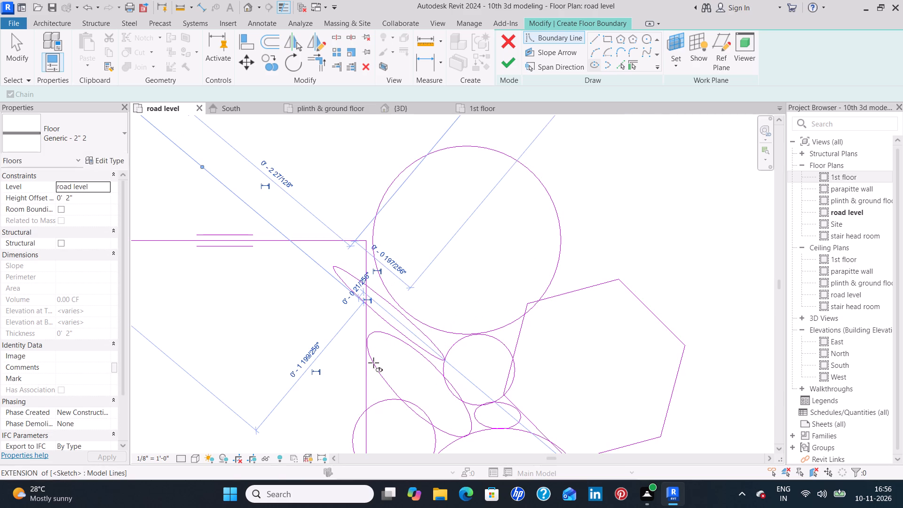
key(Escape)
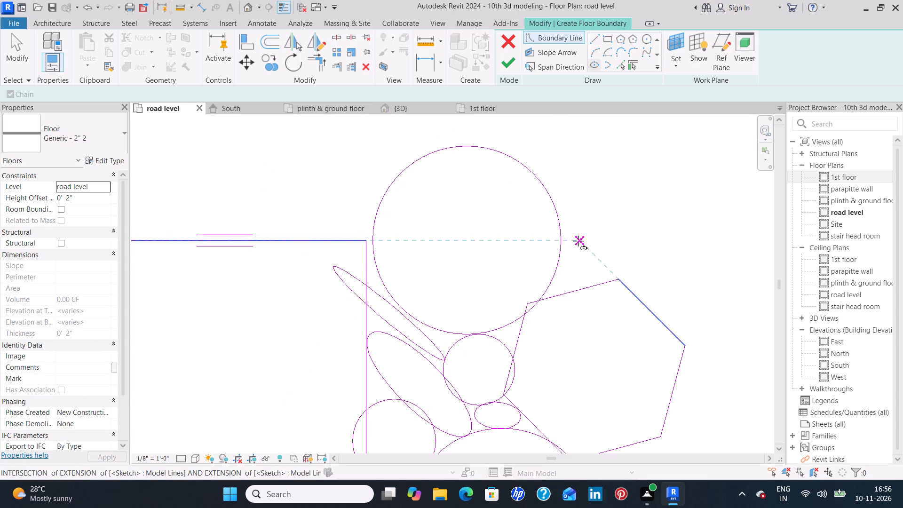
Examine the sketched stone cluster's size and position in the garden relative to the tree and round seating area.
scroll(578, 241, down, 7)
scroll(653, 346, down, 4)
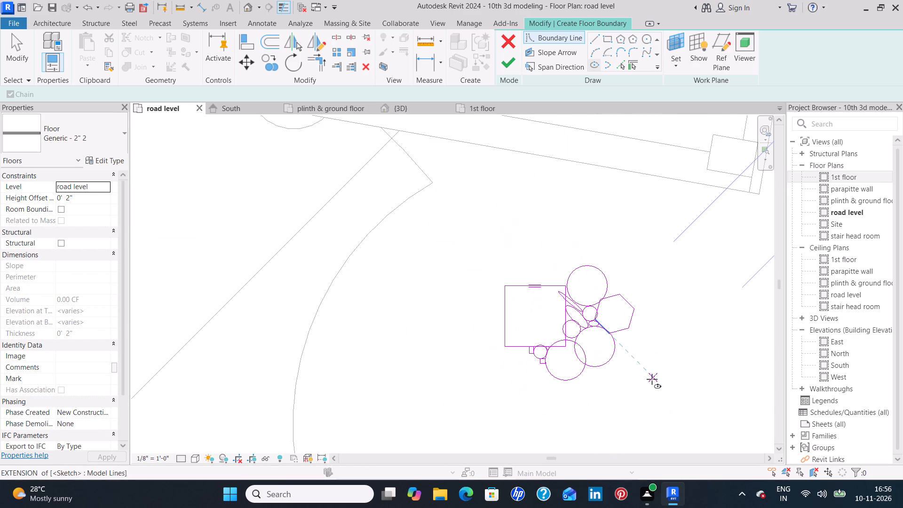
scroll(651, 380, down, 3)
middle_drag(630, 410, 592, 333)
scroll(563, 297, down, 5)
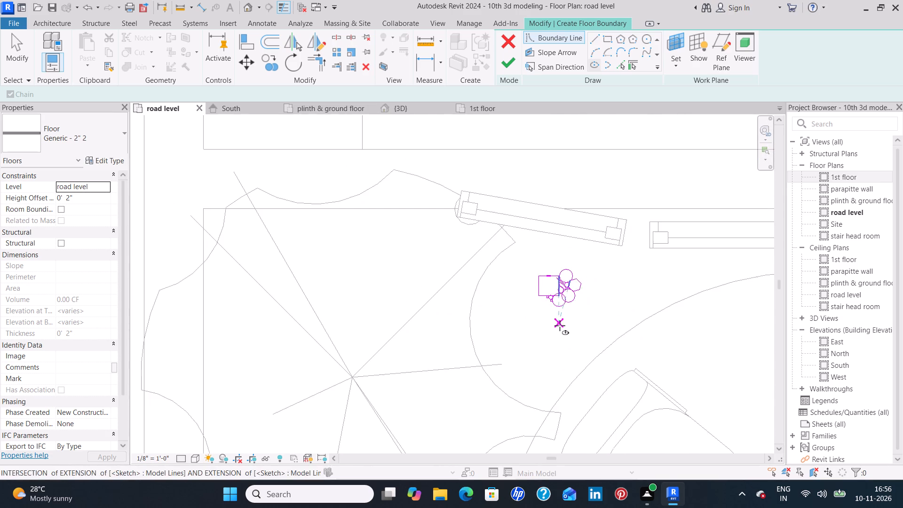
scroll(559, 327, down, 8)
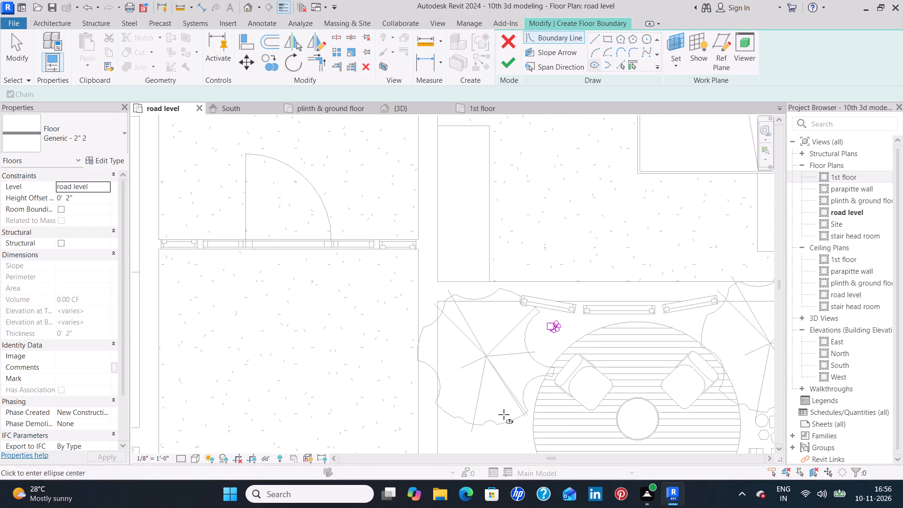
scroll(558, 342, up, 8)
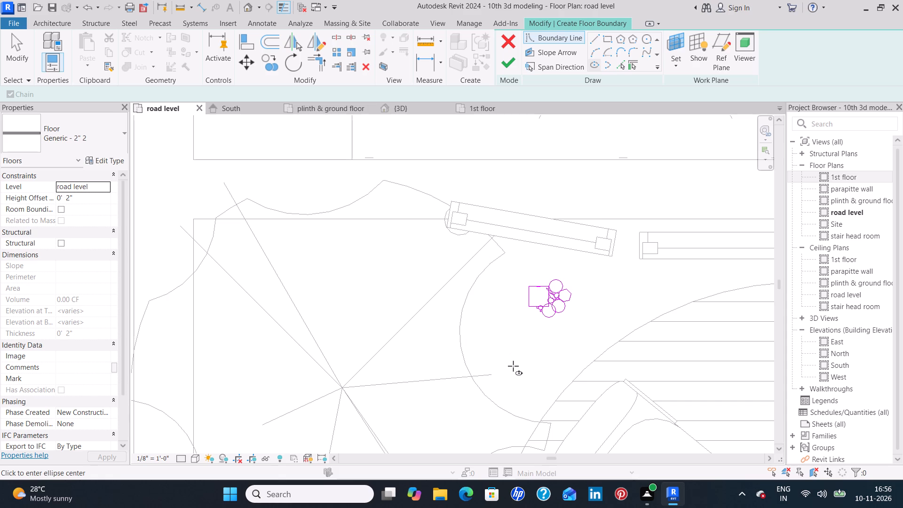
Sketch a flat horizontal ellipse, half-axes about 4" and 1", below the stone cluster near the tree's edge.
click(510, 367)
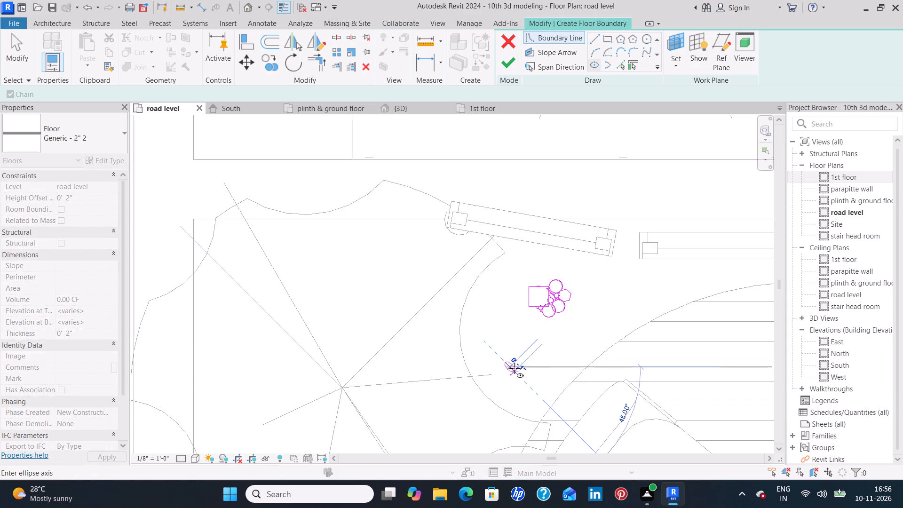
click(537, 364)
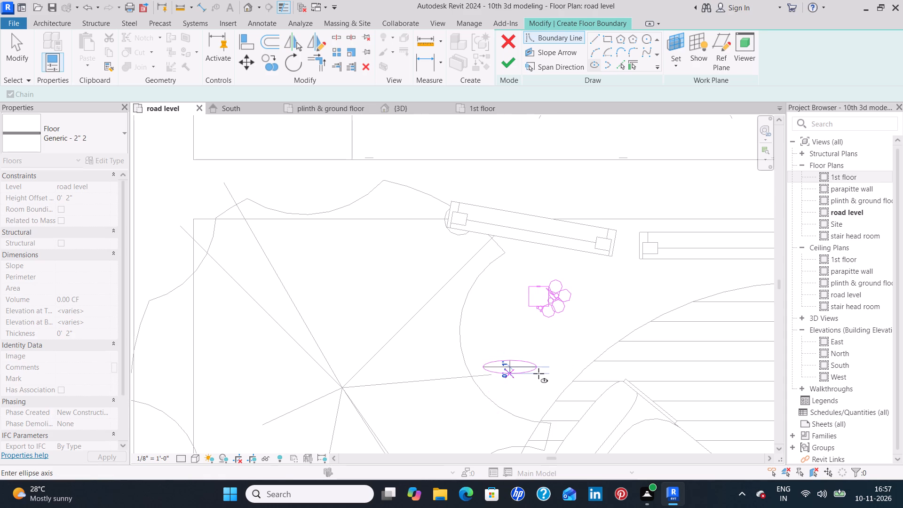
click(539, 373)
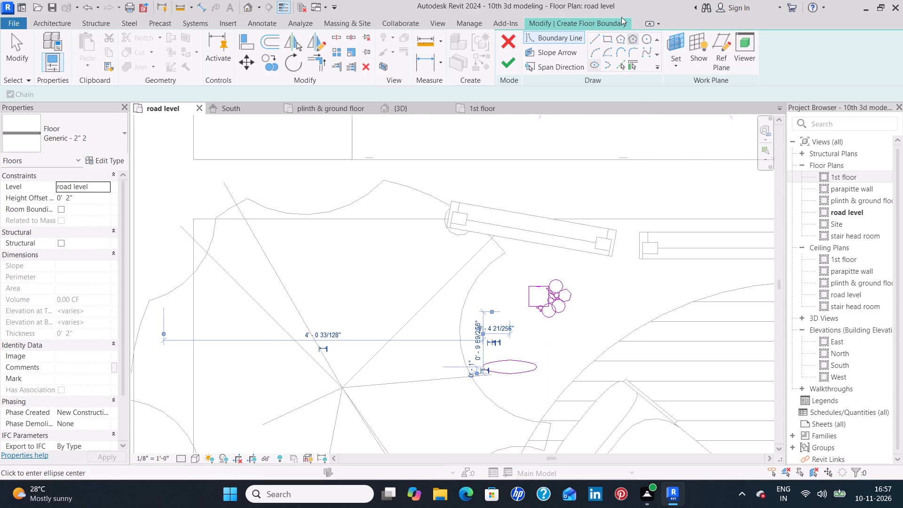
Sketch a six-sided polygon of about 3" radius centred on the end of the horizontal ellipse nearest the round seating area.
click(618, 39)
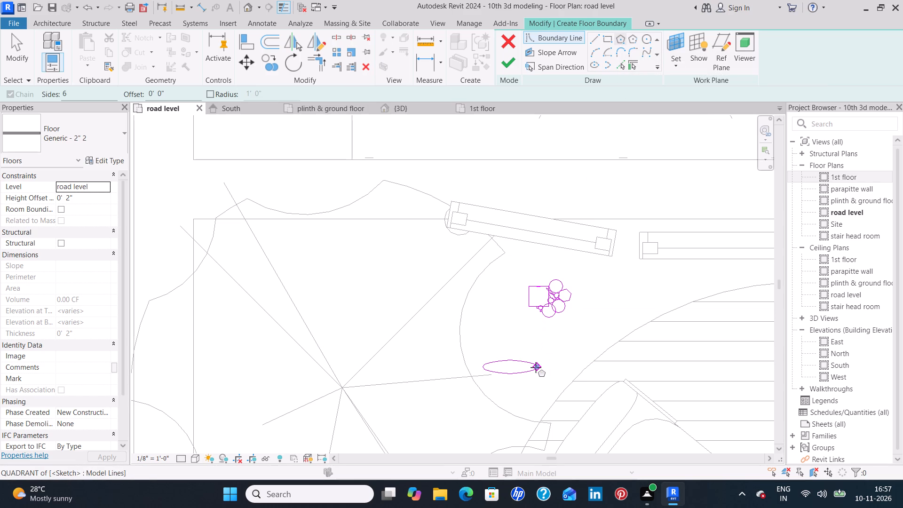
click(536, 367)
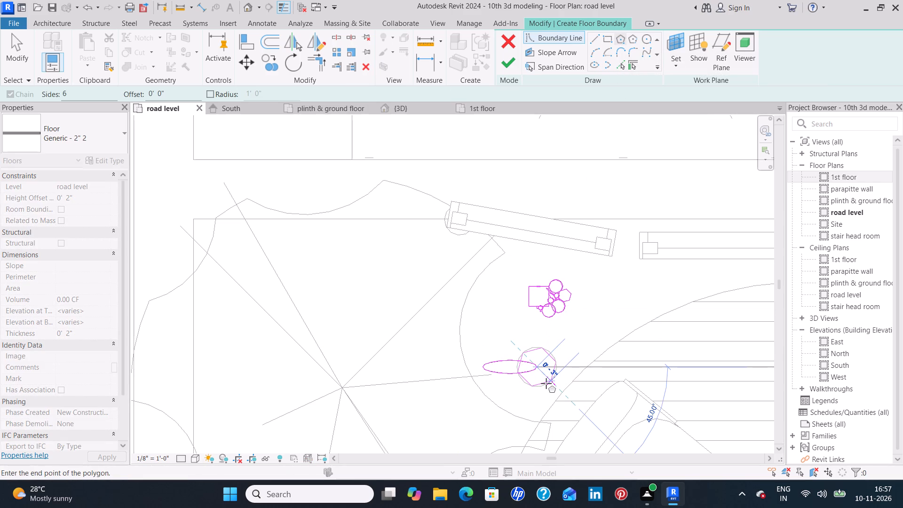
click(546, 383)
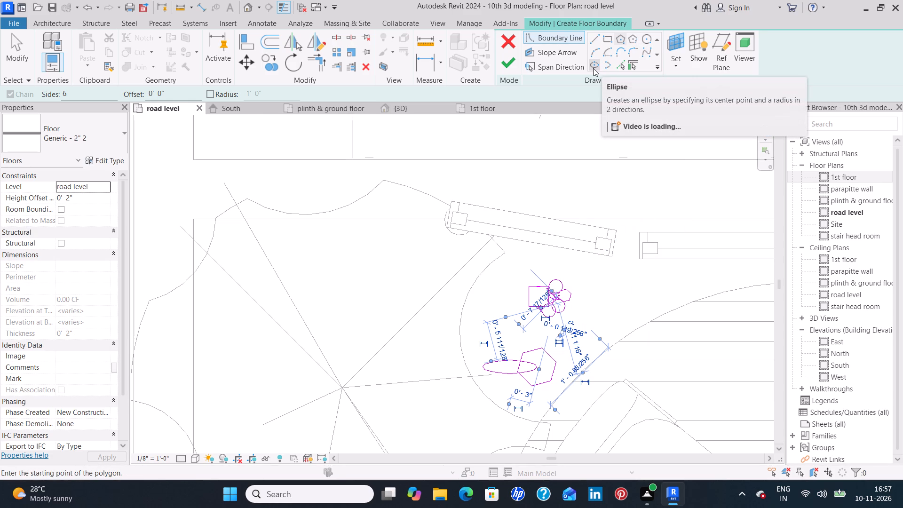
Sketch two circles, about 1 1/4" radius just above the horizontal ellipse and about 2 1/2" radius overlapping the hexagon's top.
click(648, 40)
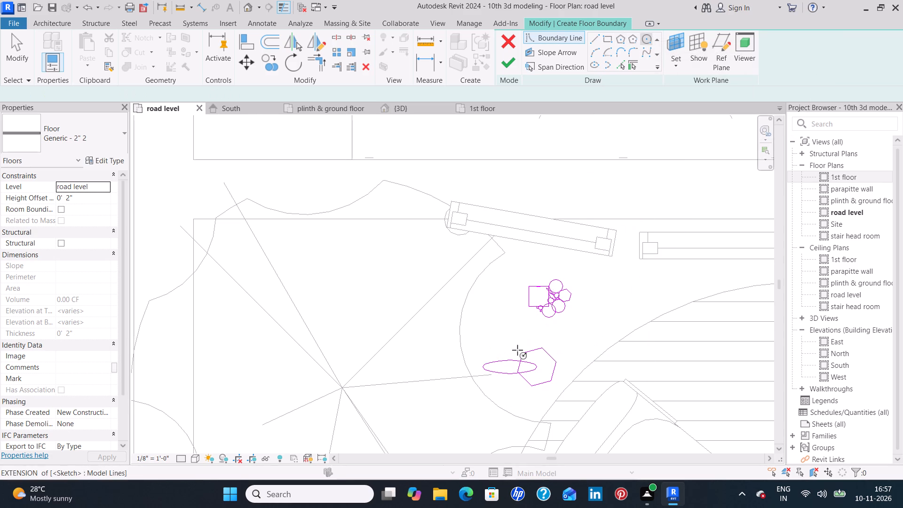
scroll(517, 353, up, 6)
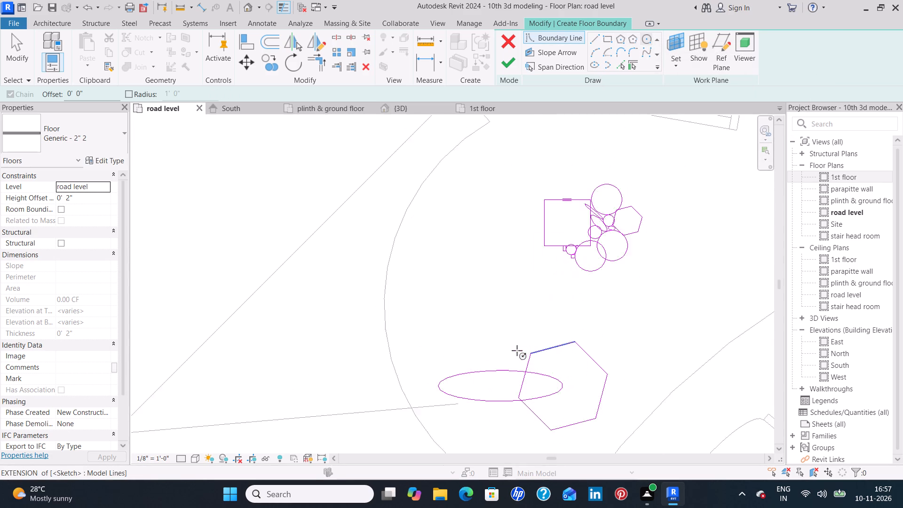
scroll(517, 350, up, 2)
click(514, 351)
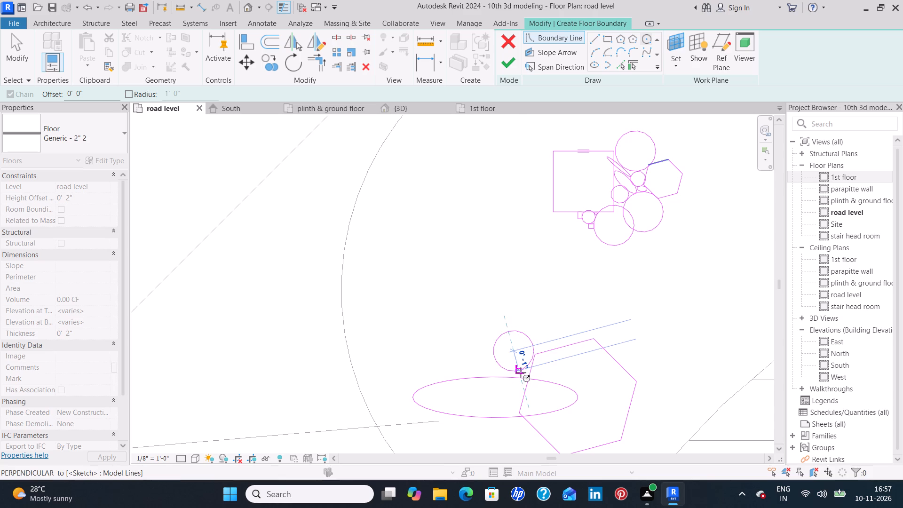
click(521, 375)
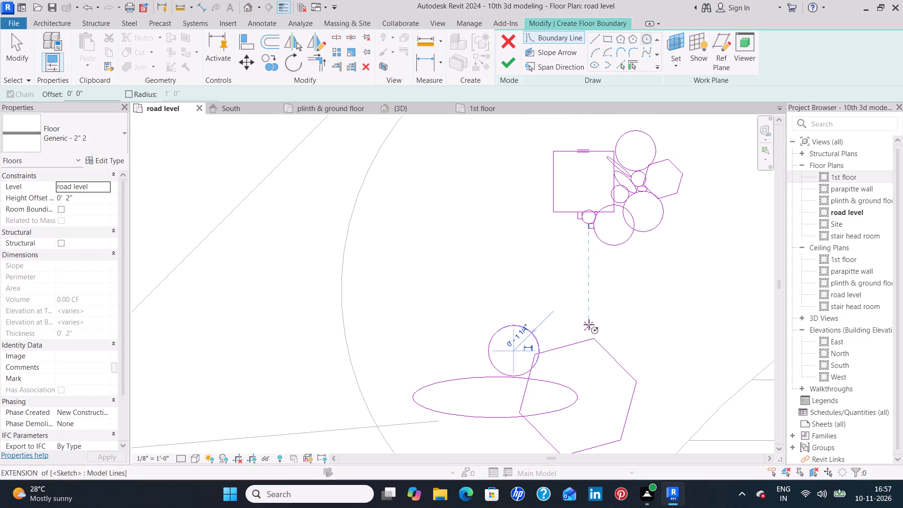
click(590, 322)
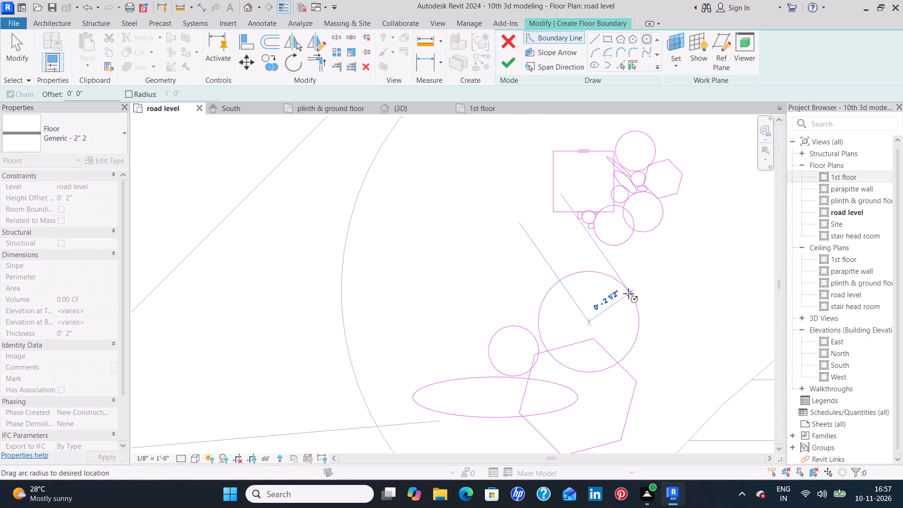
click(628, 294)
Sketch a slanted ellipse, half-axes about 3.8" and 1", beside the smaller circle on the tree side.
scroll(689, 378, down, 6)
middle_drag(636, 368, 586, 339)
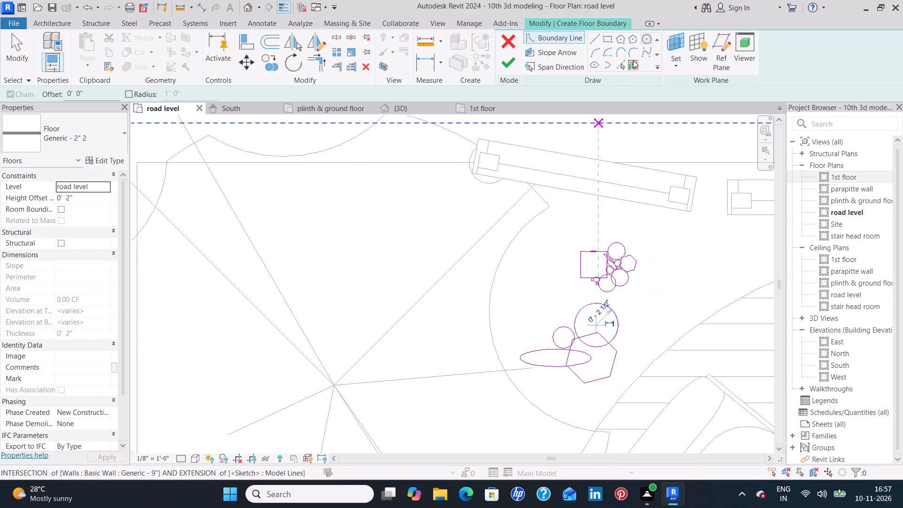
click(596, 63)
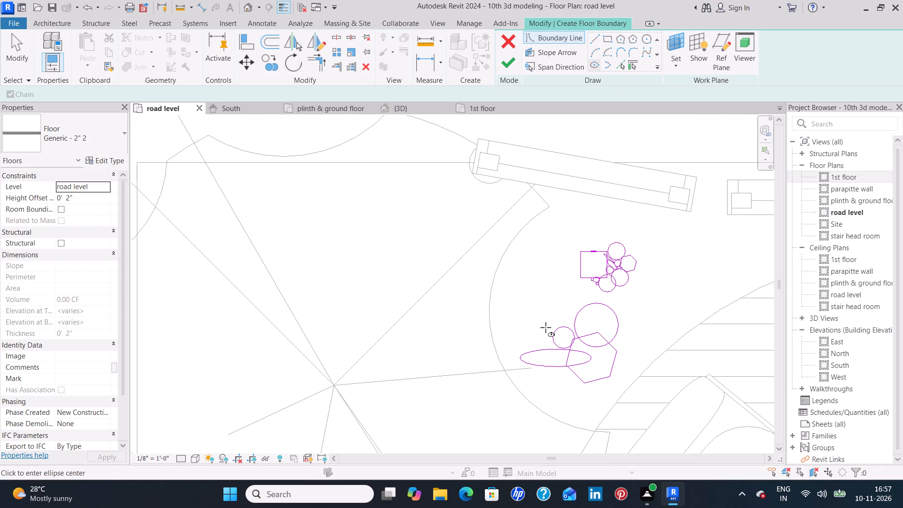
click(546, 327)
click(573, 302)
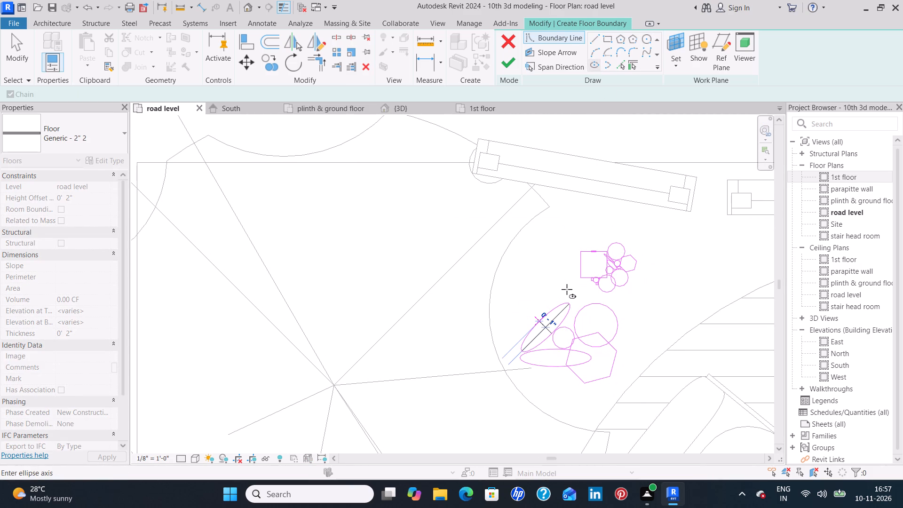
click(570, 293)
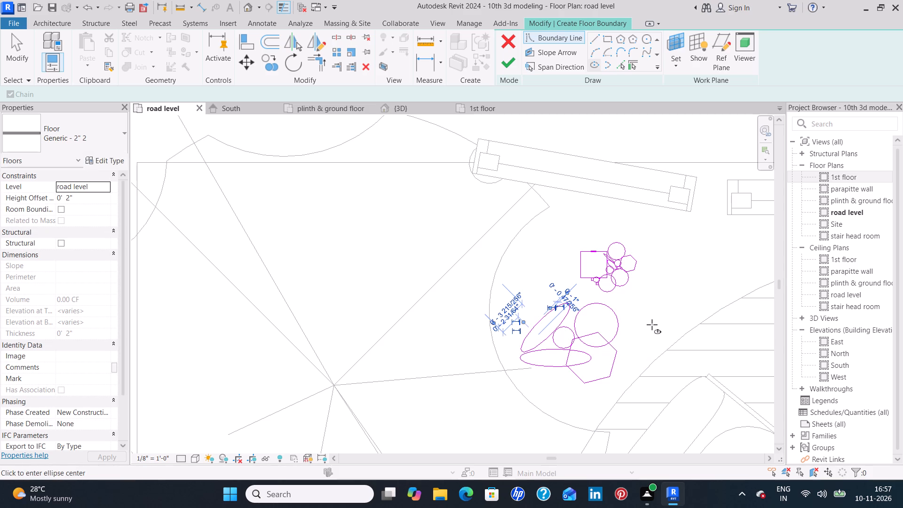
Sketch a slanted ellipse, half-axes about 3" and 2", between the large circle and the round seating area's edge.
click(652, 325)
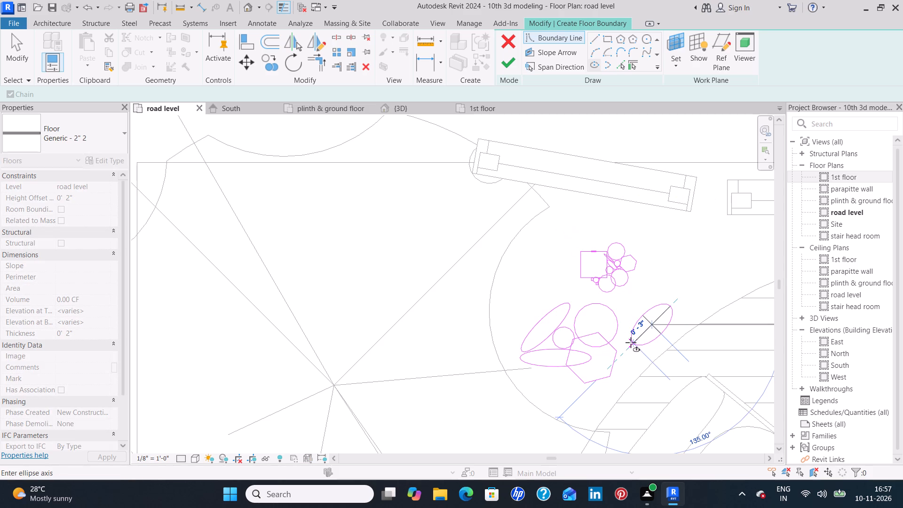
click(628, 344)
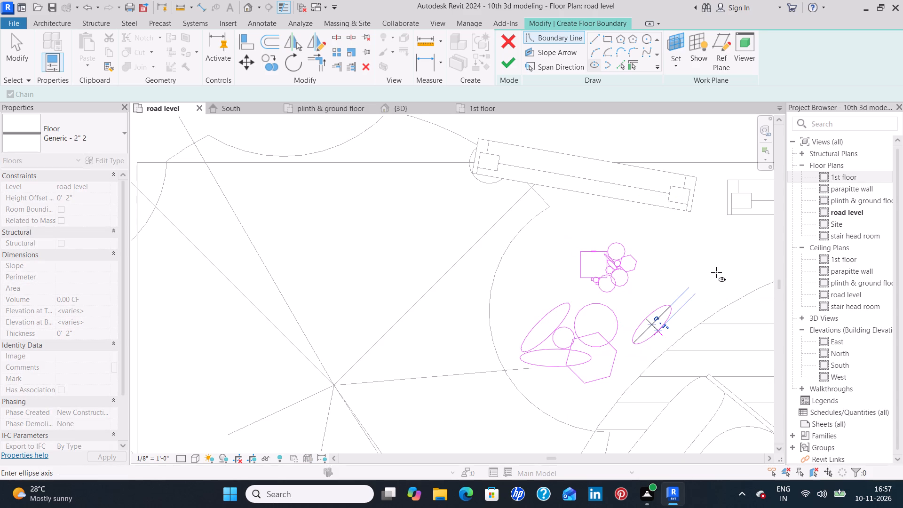
click(674, 322)
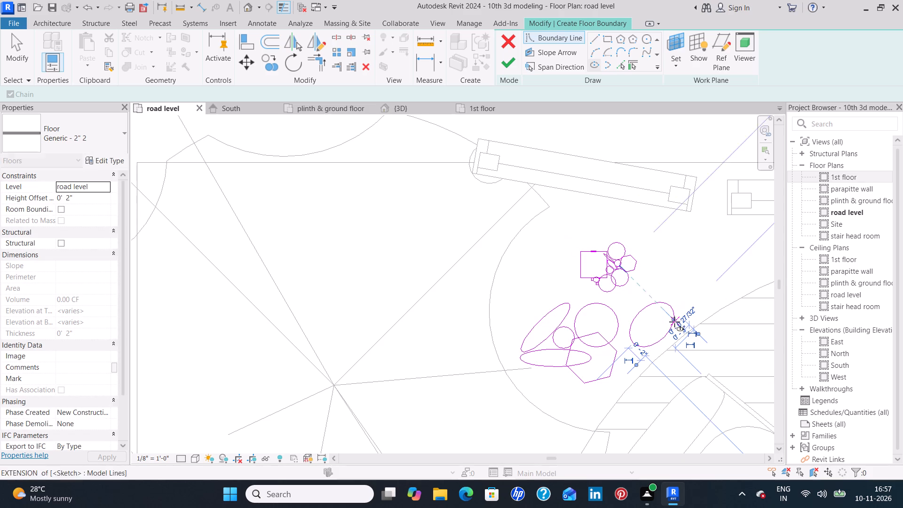
key(Escape)
key(Escape)
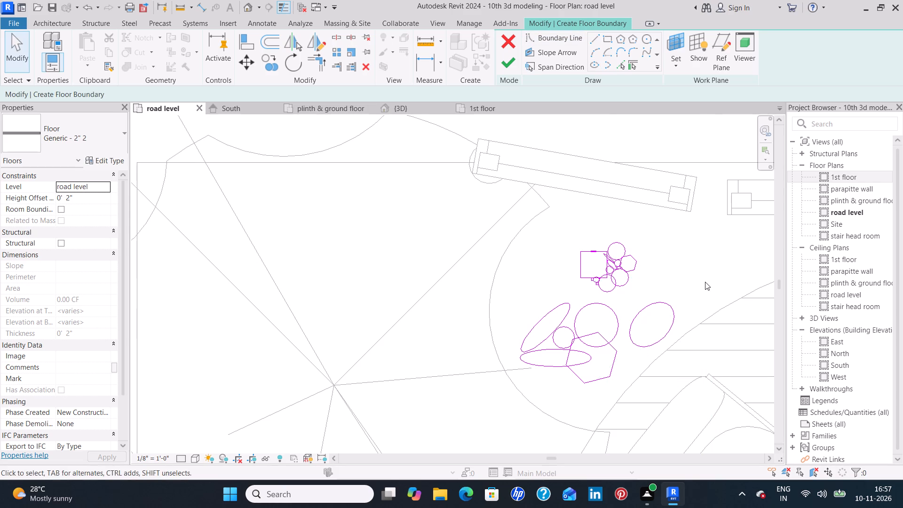
Sketch a small rectangle about 1 3/4" by 2.1" below the angled window on the opposite side of the seating area.
scroll(703, 283, down, 9)
middle_drag(682, 340, 472, 432)
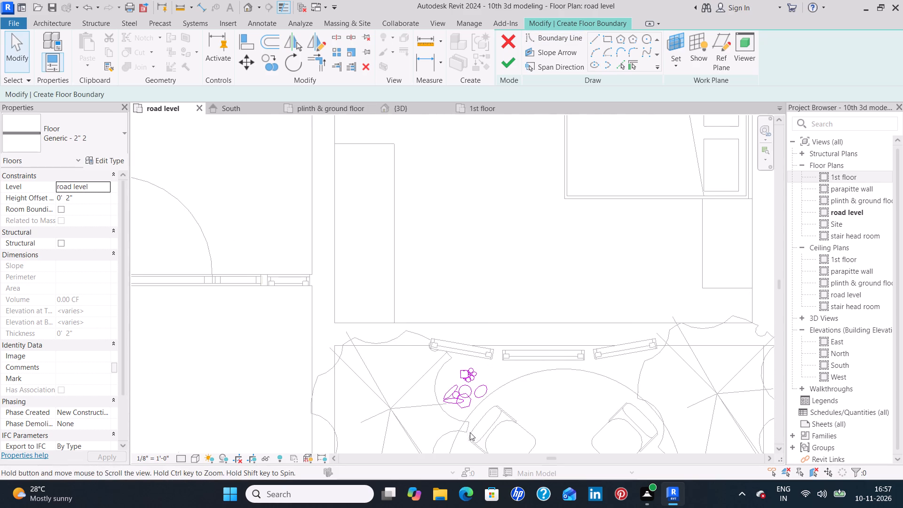
middle_drag(622, 371, 560, 254)
scroll(560, 253, up, 3)
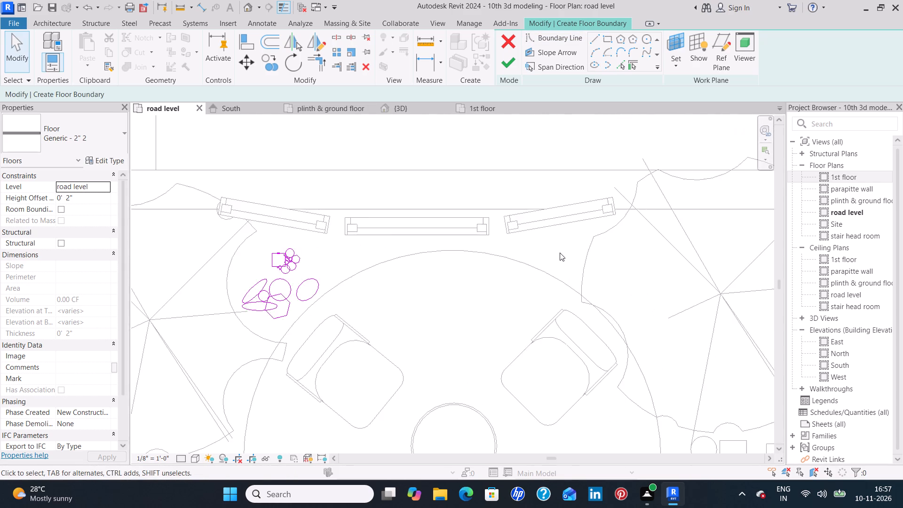
scroll(560, 253, up, 4)
drag(543, 233, 558, 245)
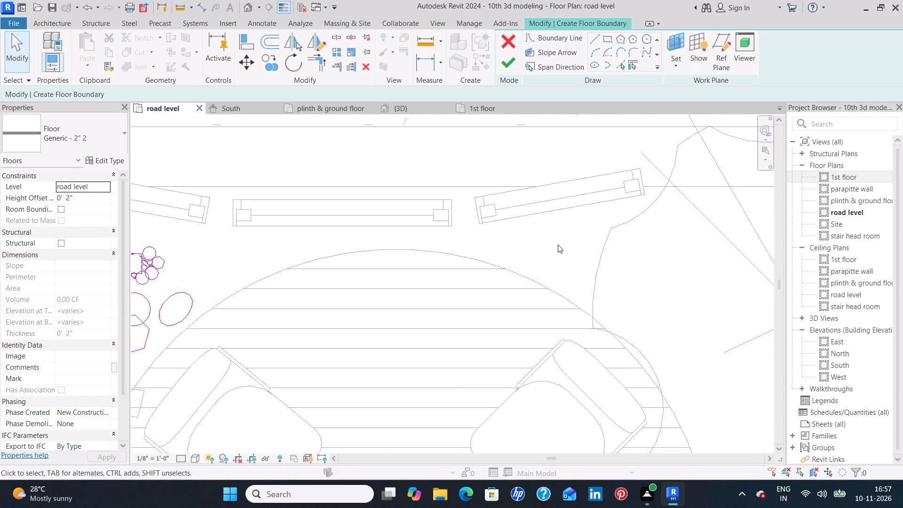
click(613, 41)
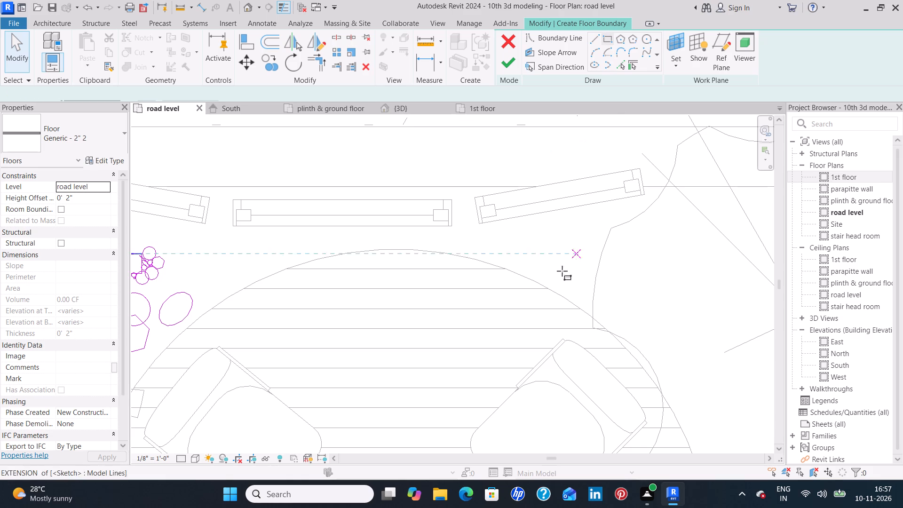
drag(536, 228, 547, 238)
click(547, 238)
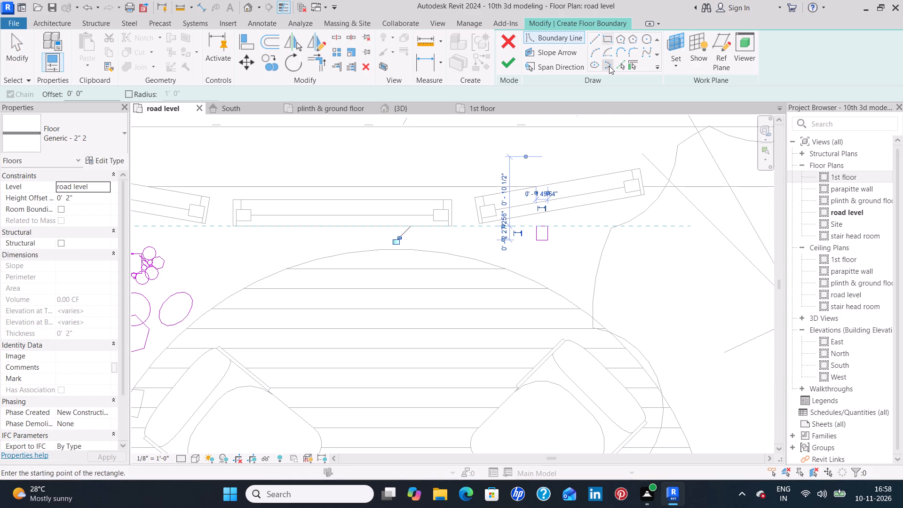
Sketch a six-sided polygon of about 1 1/2" radius just under the new small rectangle.
click(620, 39)
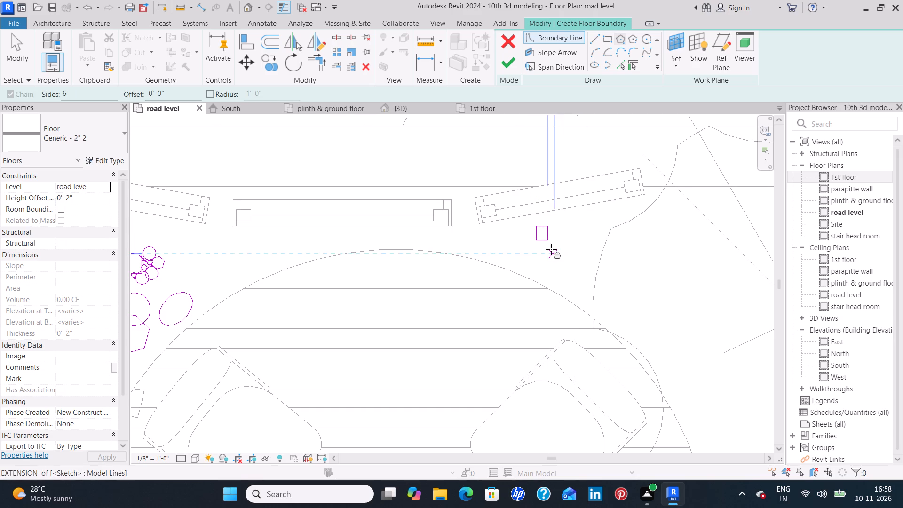
click(550, 246)
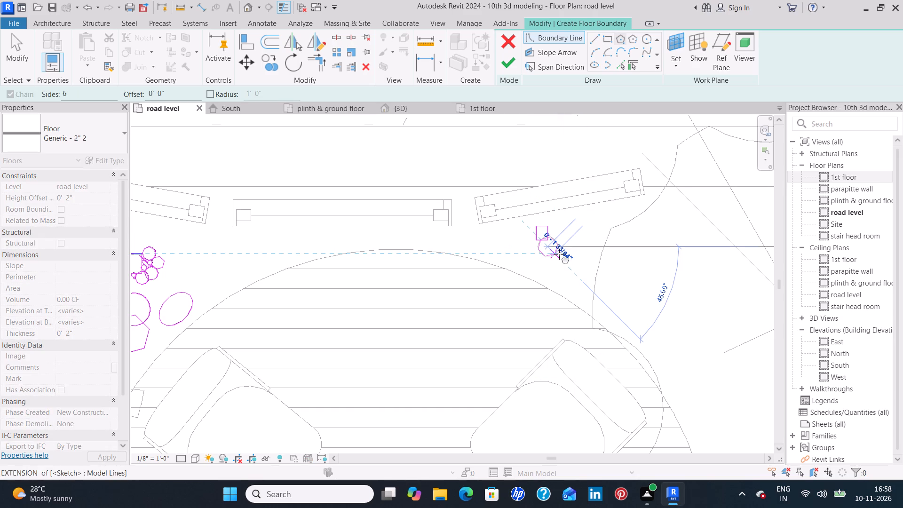
click(559, 255)
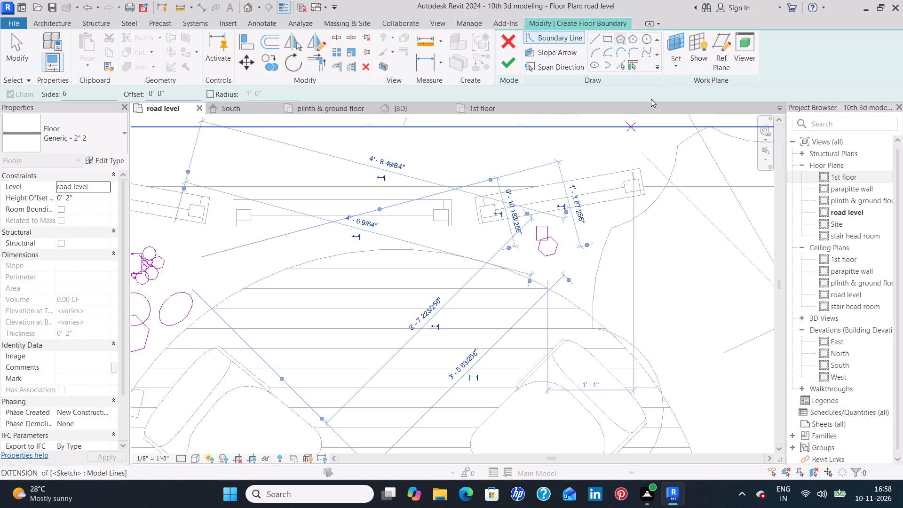
Sketch a circle of about 3/4" radius touching the small rectangle's side, above the hexagon.
click(646, 36)
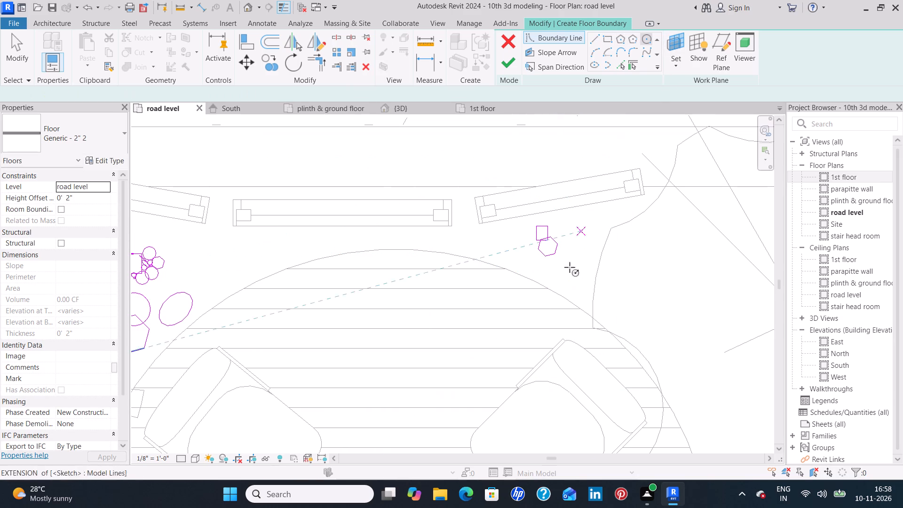
scroll(557, 233, up, 4)
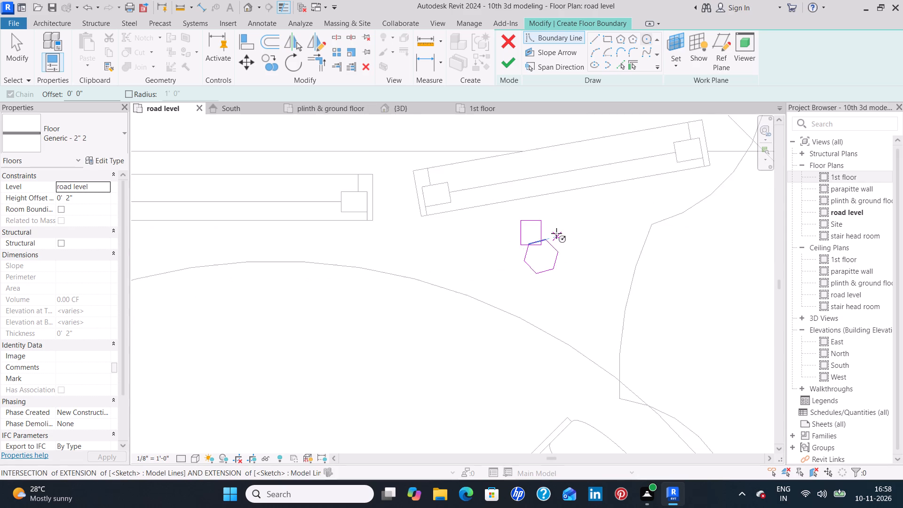
scroll(555, 233, up, 4)
click(545, 233)
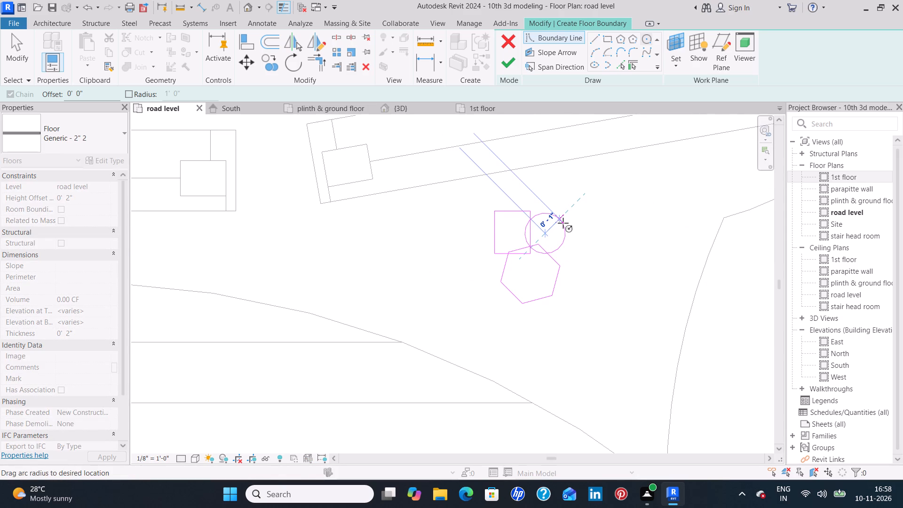
click(560, 226)
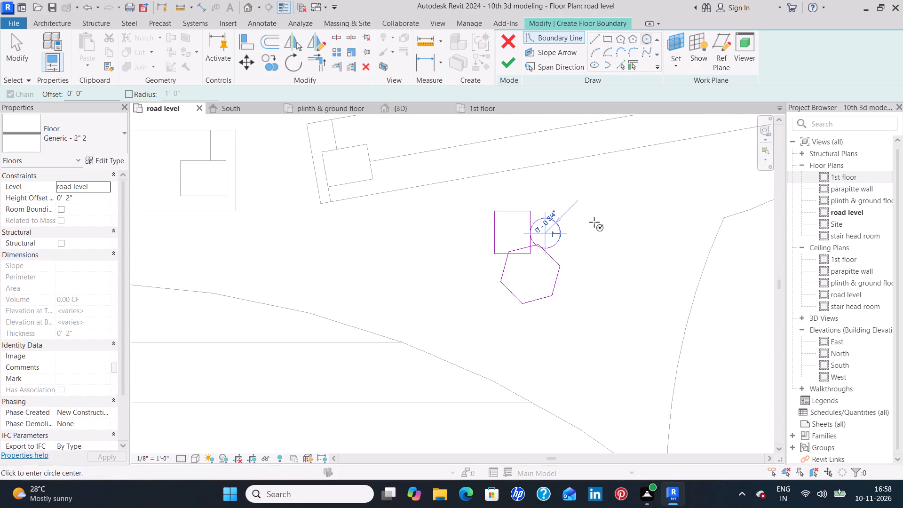
Sketch a small slanted ellipse, half-axes about 1" and 1/2", below the small circle and overlapping the hexagon's corner.
click(592, 67)
click(567, 253)
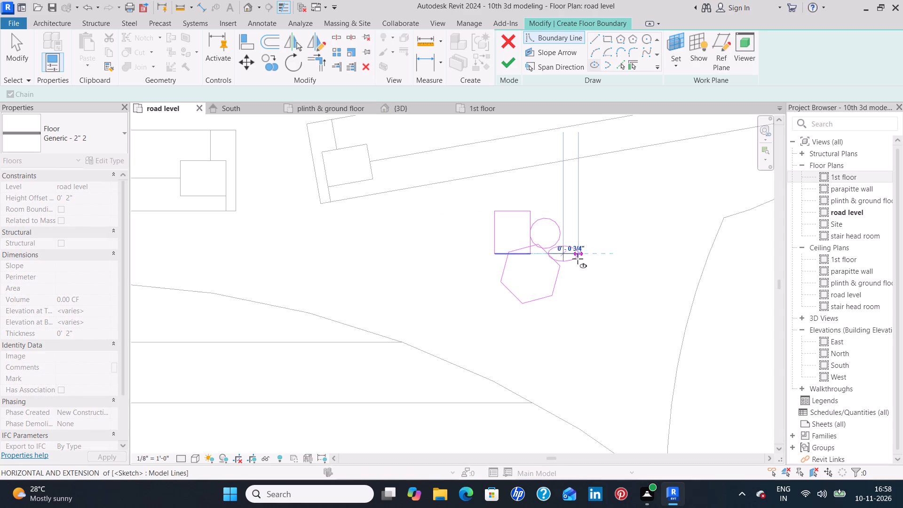
click(580, 261)
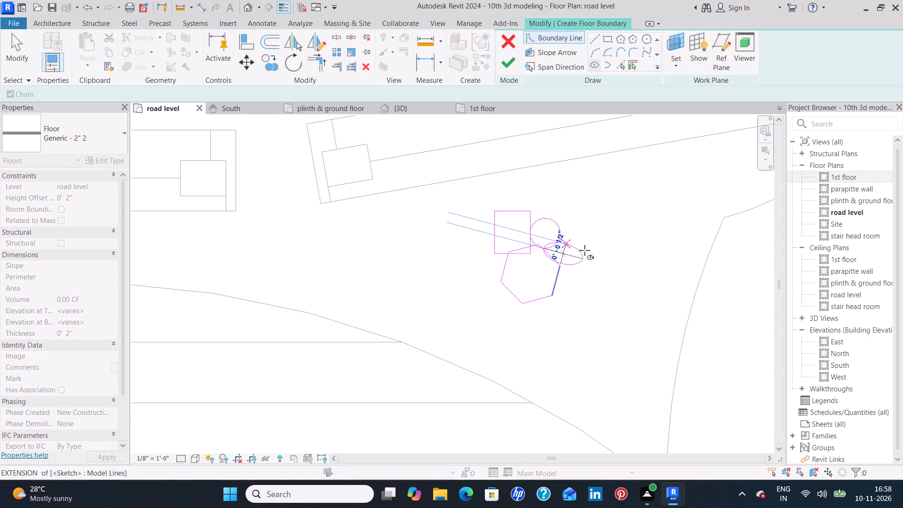
click(585, 250)
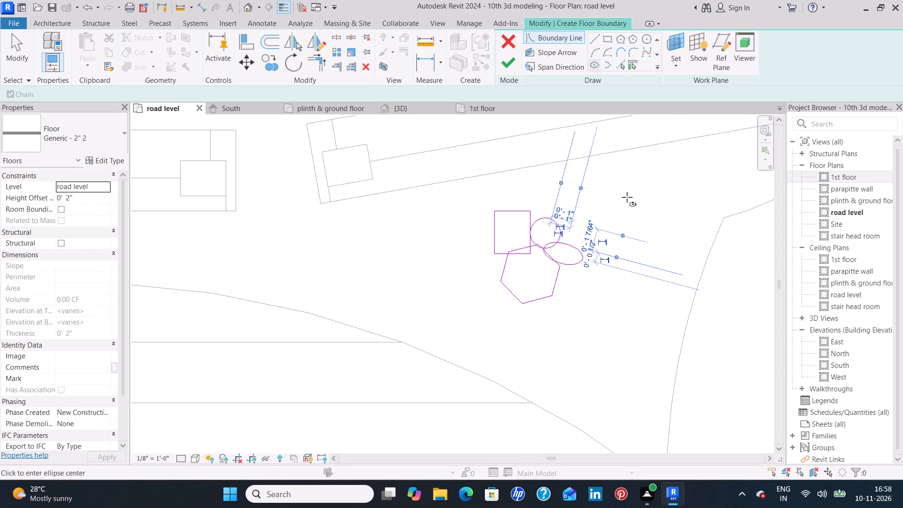
key(Escape)
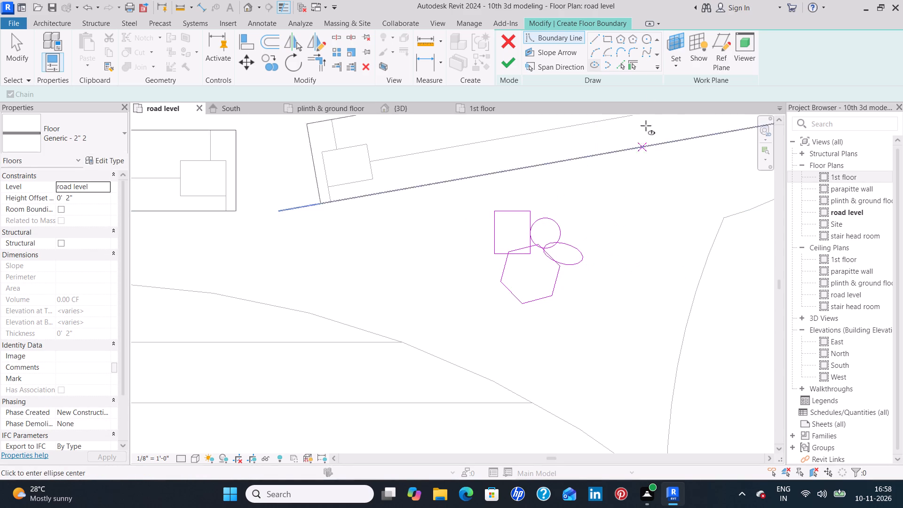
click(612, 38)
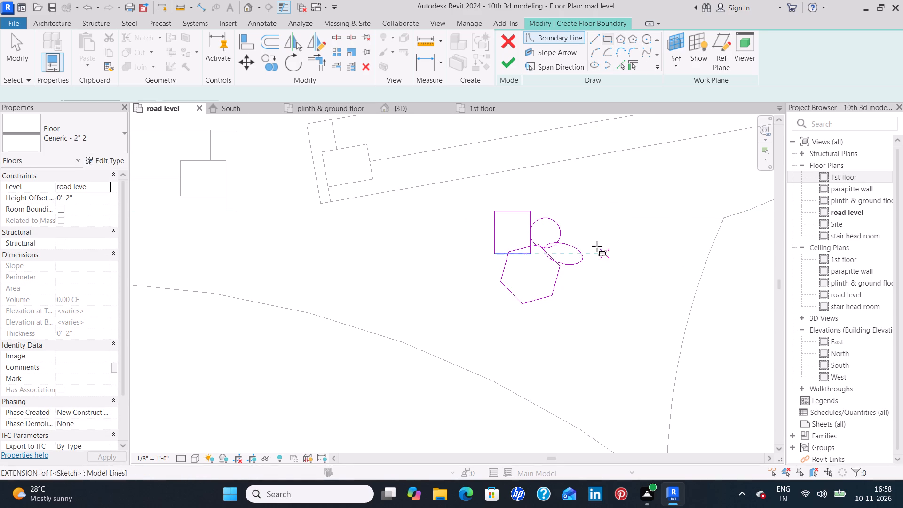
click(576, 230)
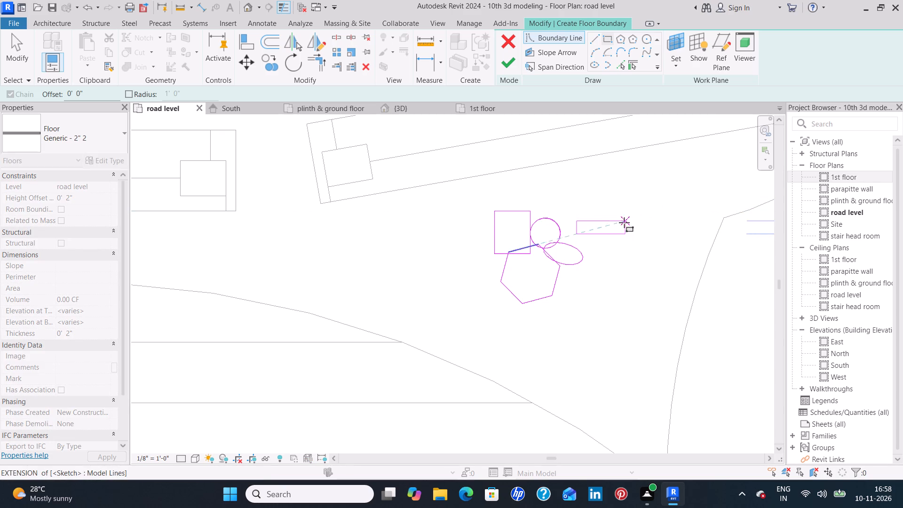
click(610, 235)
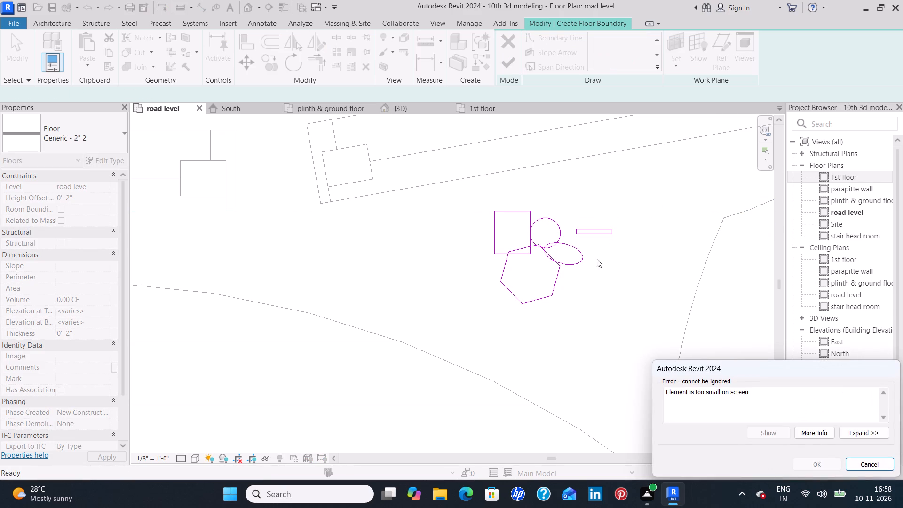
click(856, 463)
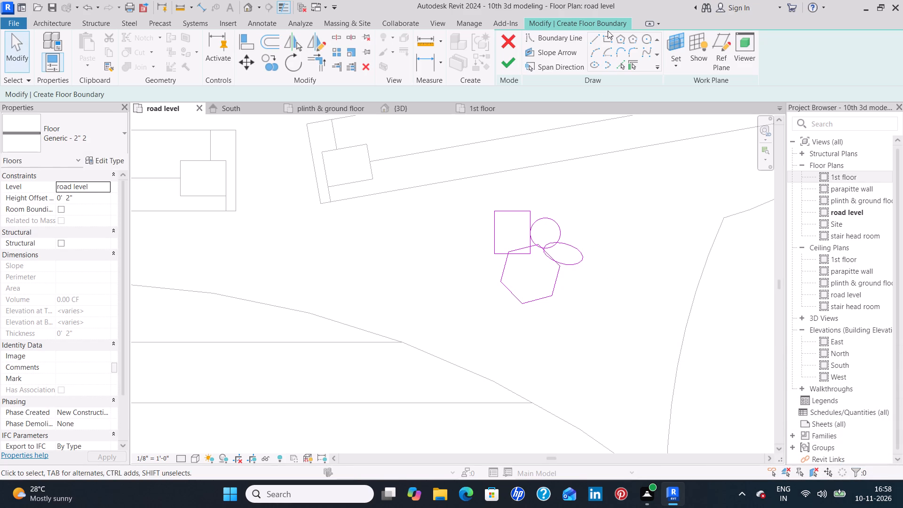
Sketch a thin horizontal rectangle about 2" long beside the small circle, above the slanted ellipse.
click(608, 40)
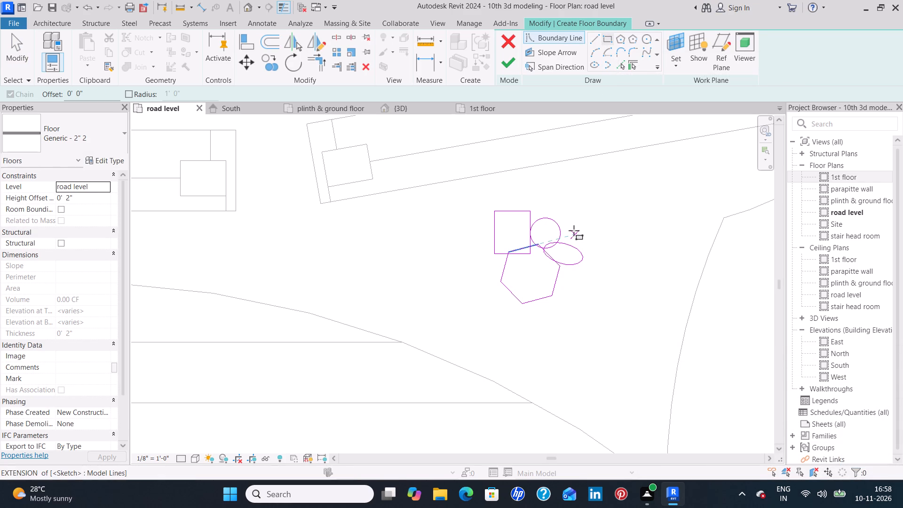
click(574, 230)
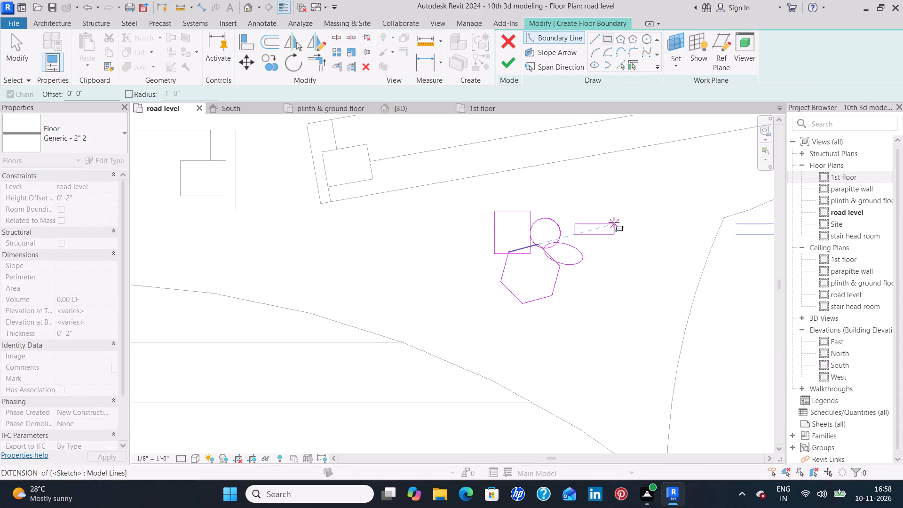
click(614, 222)
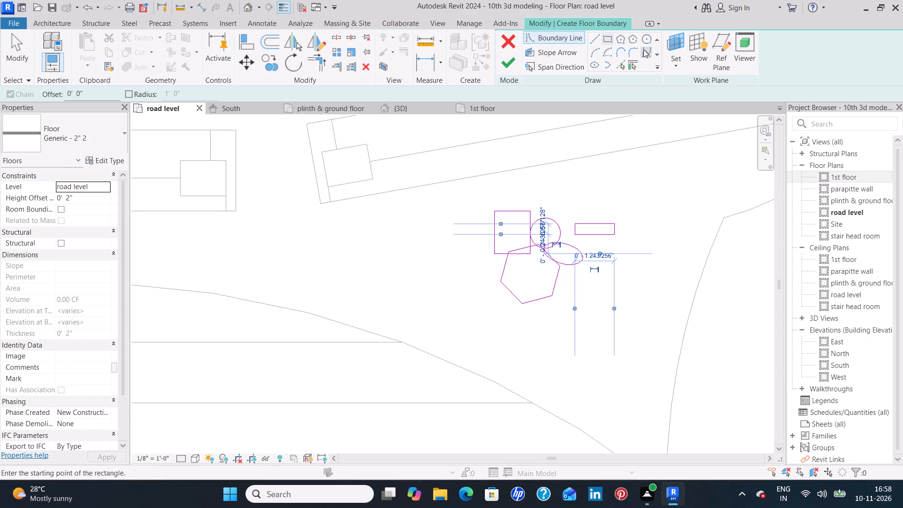
Sketch a small six-sided inscribed polygon just under the thin rectangle, overlapping its lower edge.
click(620, 40)
click(585, 241)
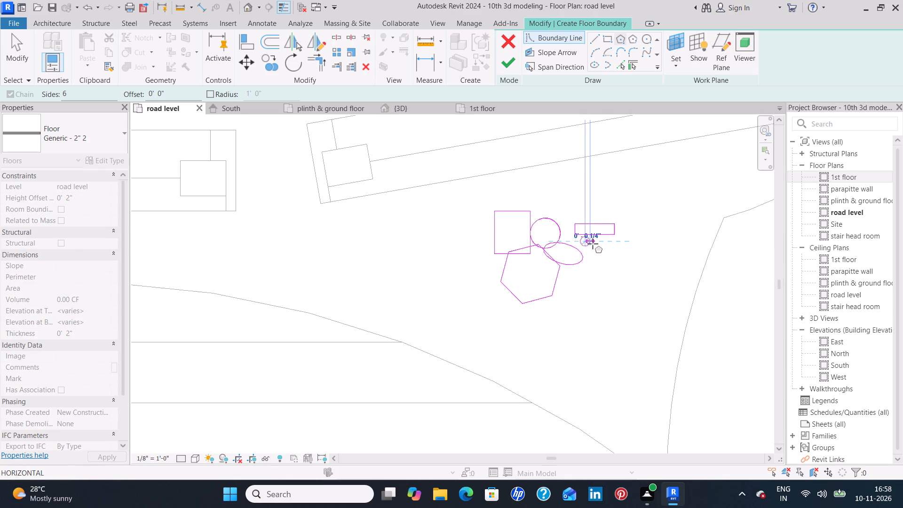
click(596, 245)
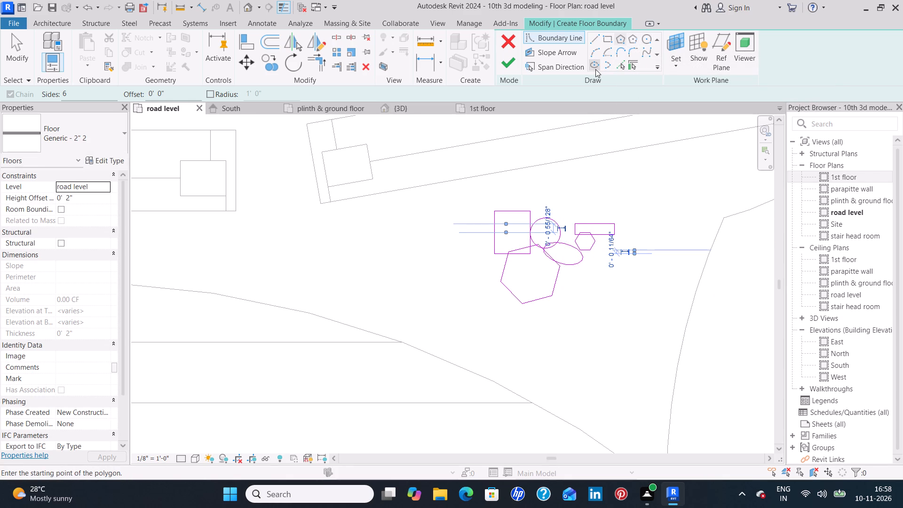
Sketch a small six-sided circumscribed polygon filling the gap between the circle and the new small hexagon, above the ellipse.
click(629, 40)
scroll(568, 238, up, 3)
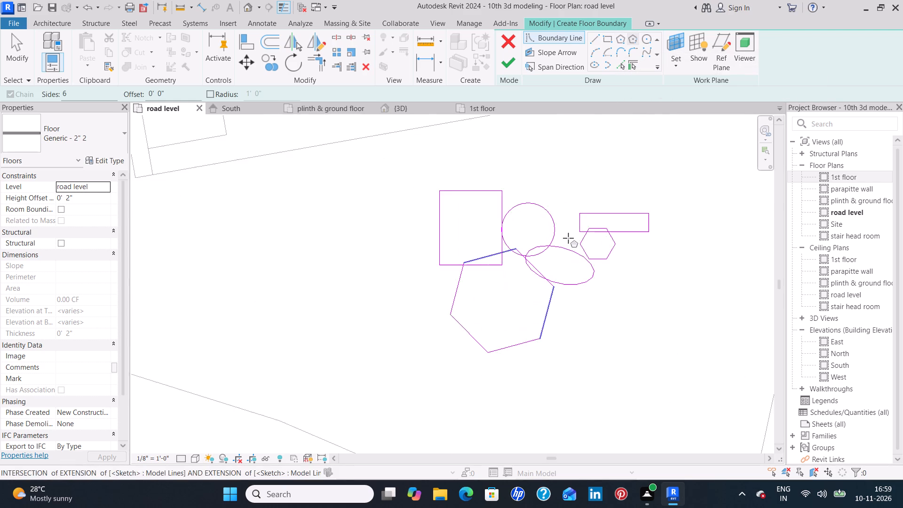
scroll(568, 238, up, 9)
click(567, 226)
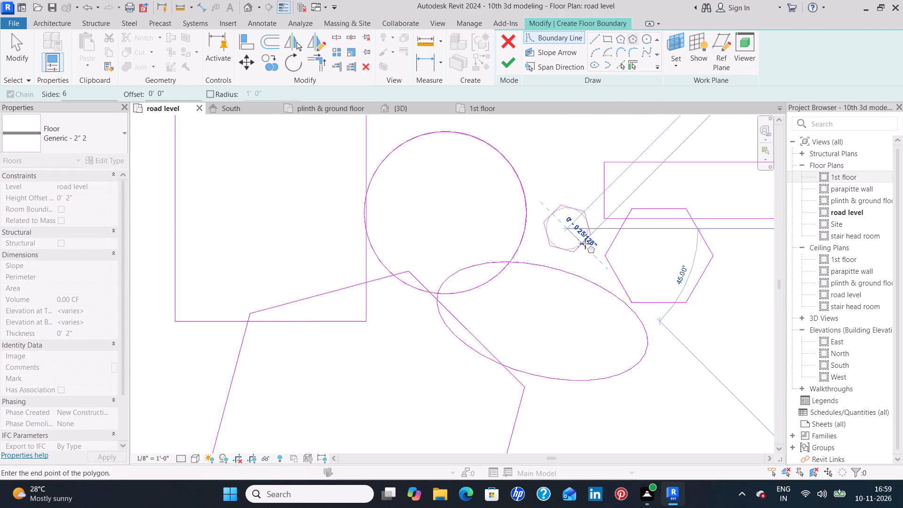
click(593, 263)
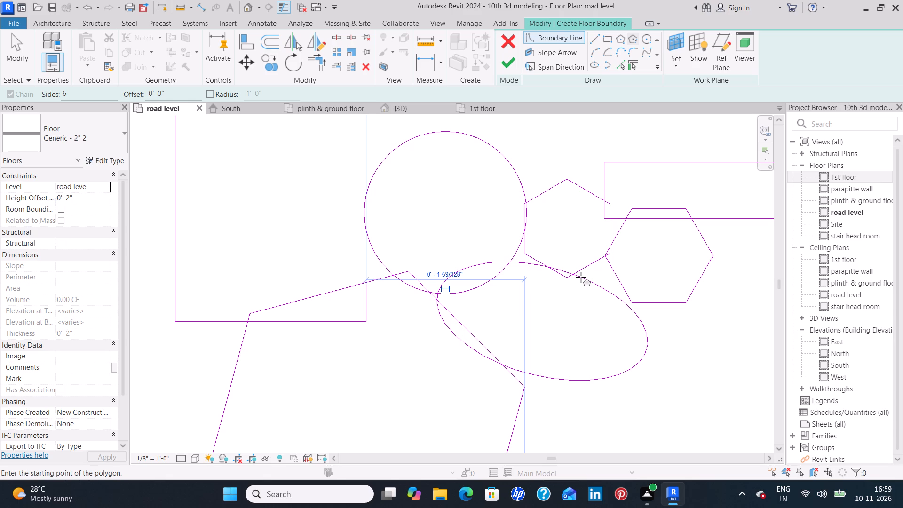
key(Escape)
key(Escape)
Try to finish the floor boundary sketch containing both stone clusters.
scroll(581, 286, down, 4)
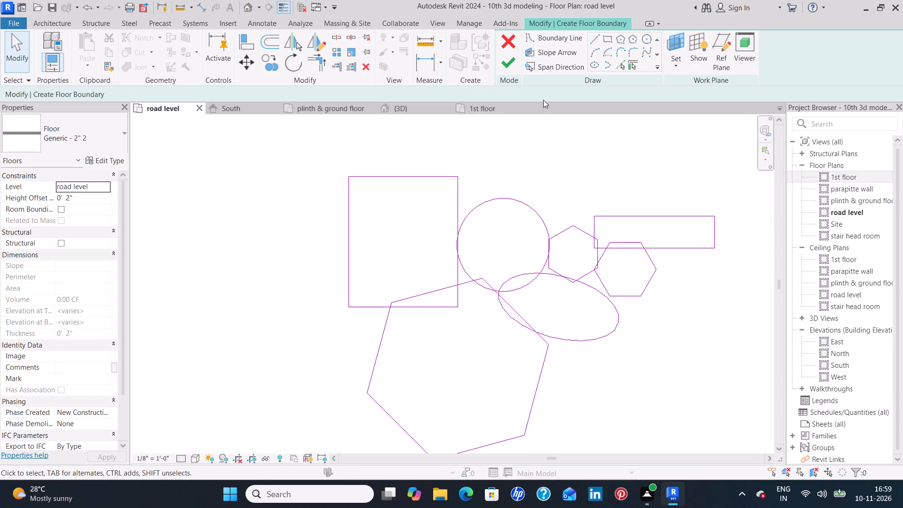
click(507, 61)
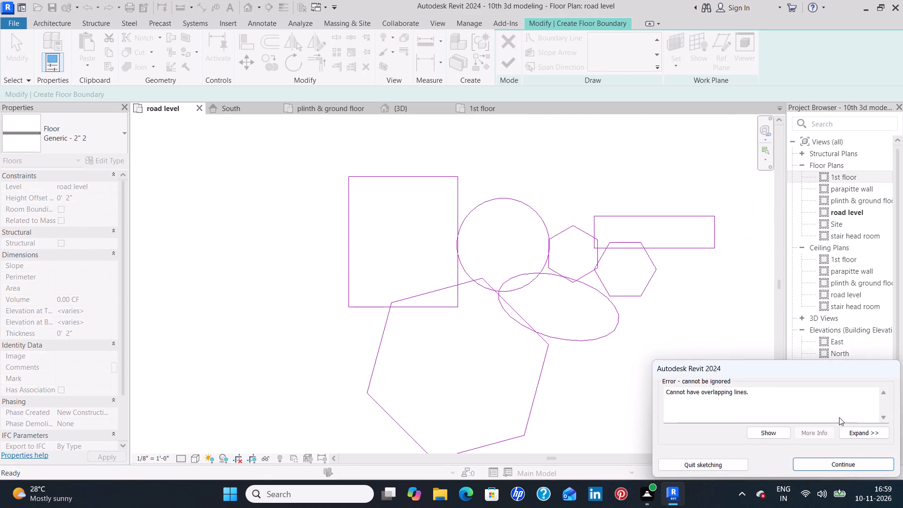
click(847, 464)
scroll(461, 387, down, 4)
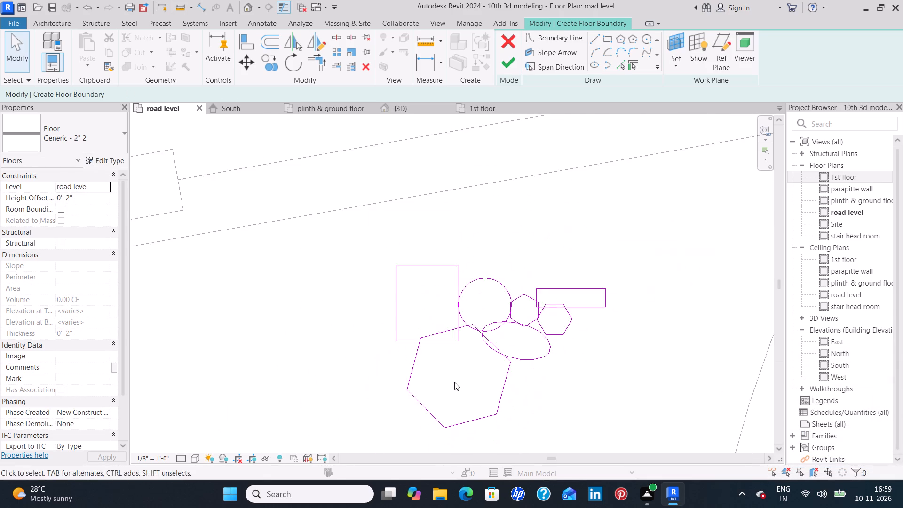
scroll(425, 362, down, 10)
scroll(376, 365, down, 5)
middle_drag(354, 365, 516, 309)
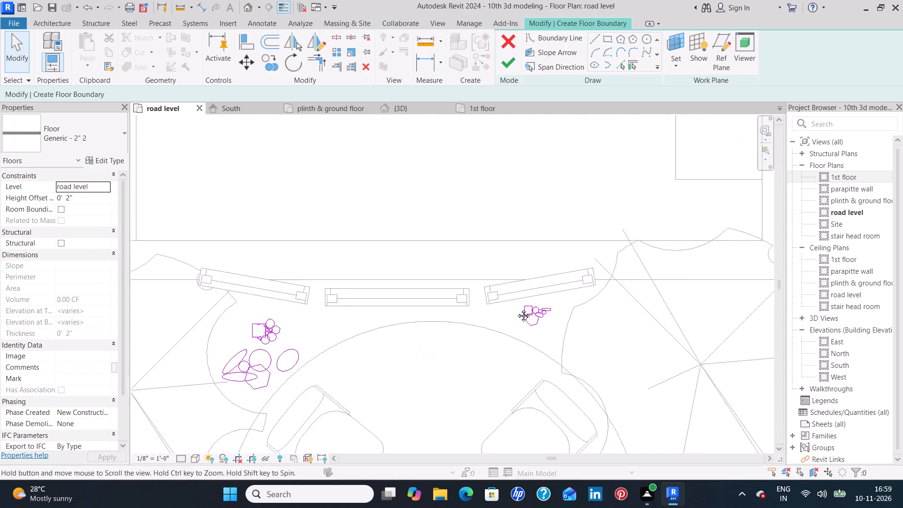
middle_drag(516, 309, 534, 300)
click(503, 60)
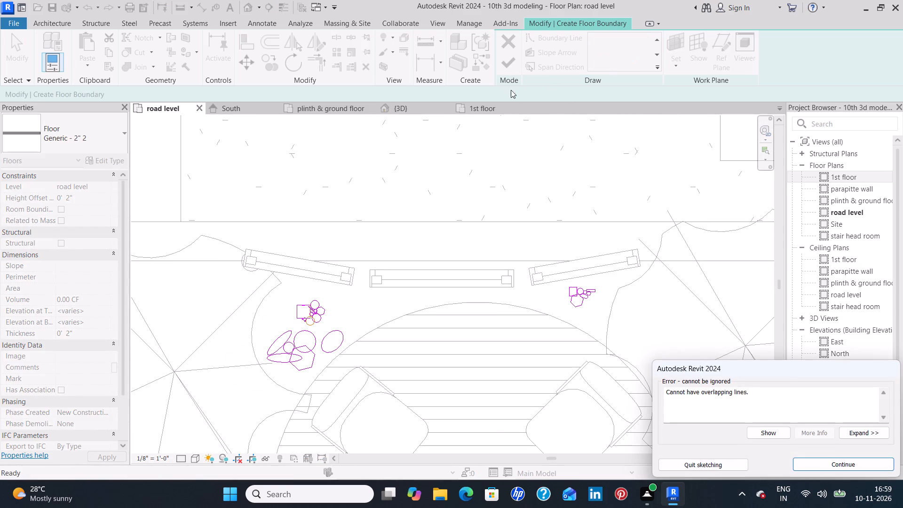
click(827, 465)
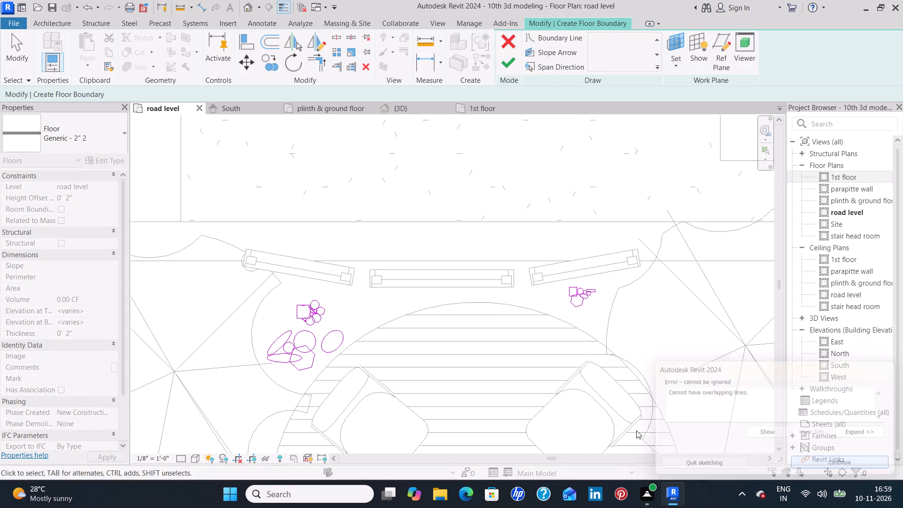
Delete the two overlapping circles near the square's lower corner in the first stone cluster, retrying to finish the floor sketch after each.
scroll(309, 335, up, 7)
click(316, 322)
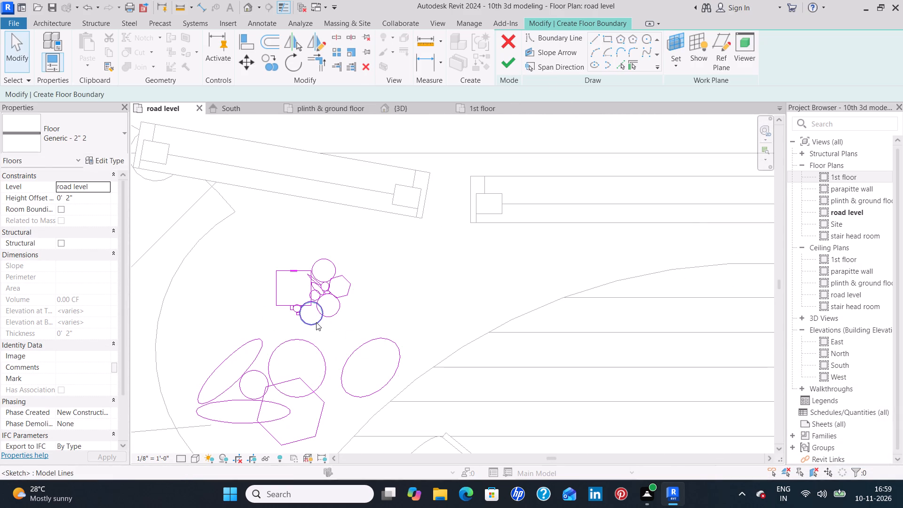
key(Delete)
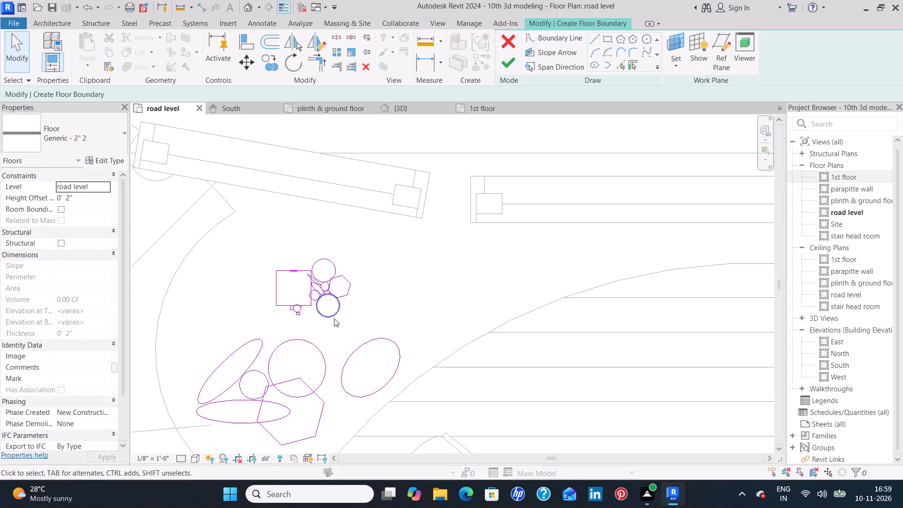
click(511, 65)
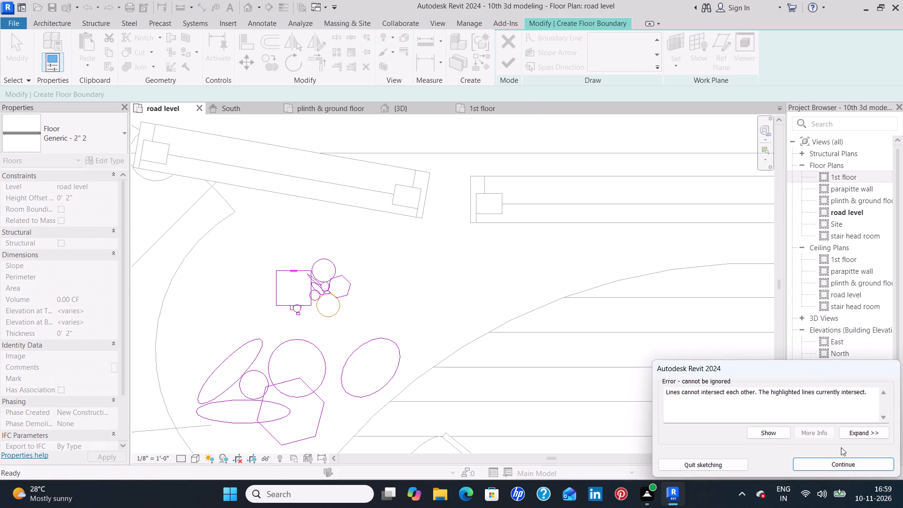
click(846, 463)
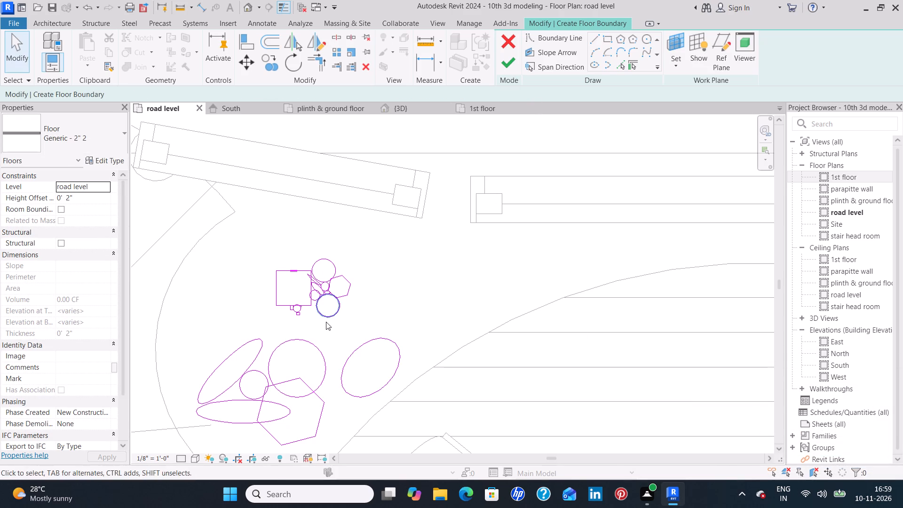
click(325, 319)
key(Delete)
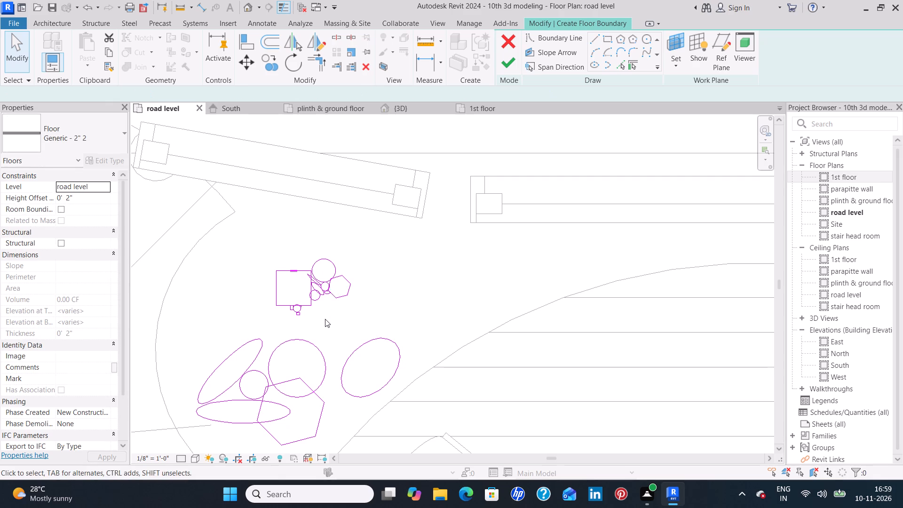
click(506, 59)
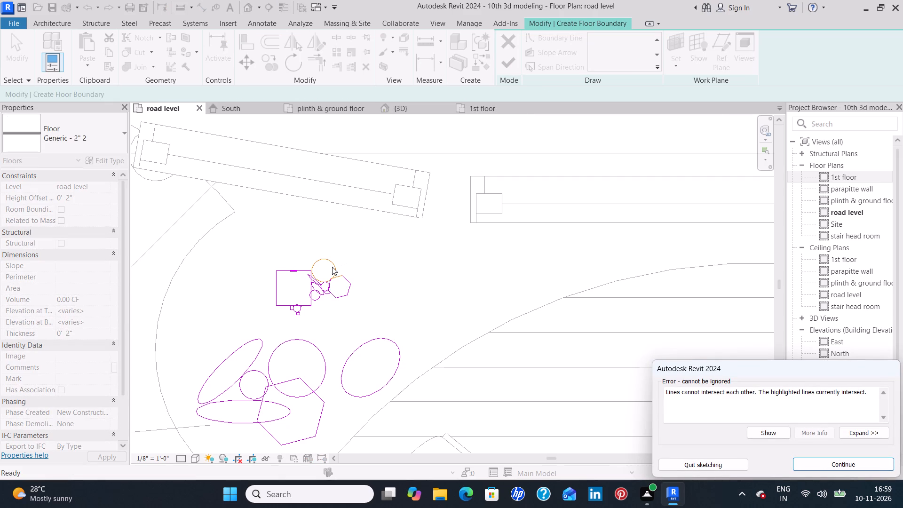
click(349, 260)
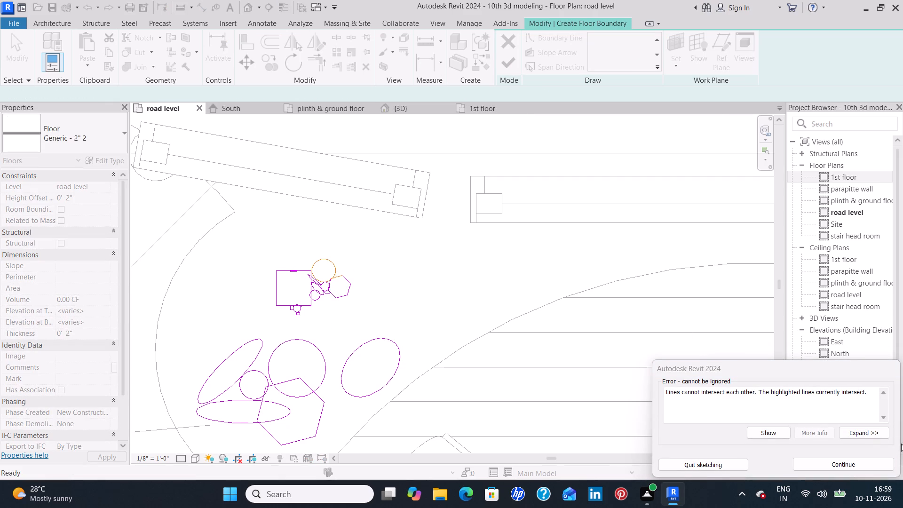
drag(862, 453, 862, 459)
click(862, 459)
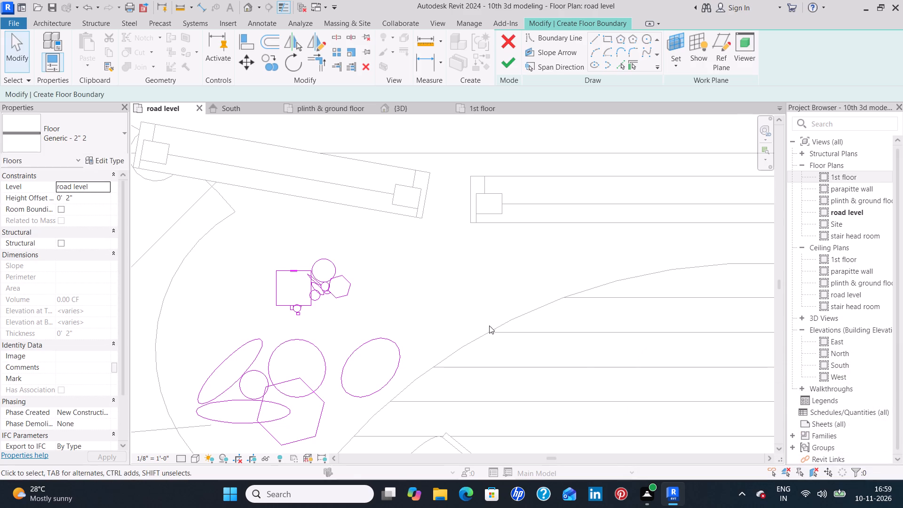
Delete the circle at the same square's upper corner and the two smaller circles between the square and hexagon, retrying the finish between deletions.
click(331, 262)
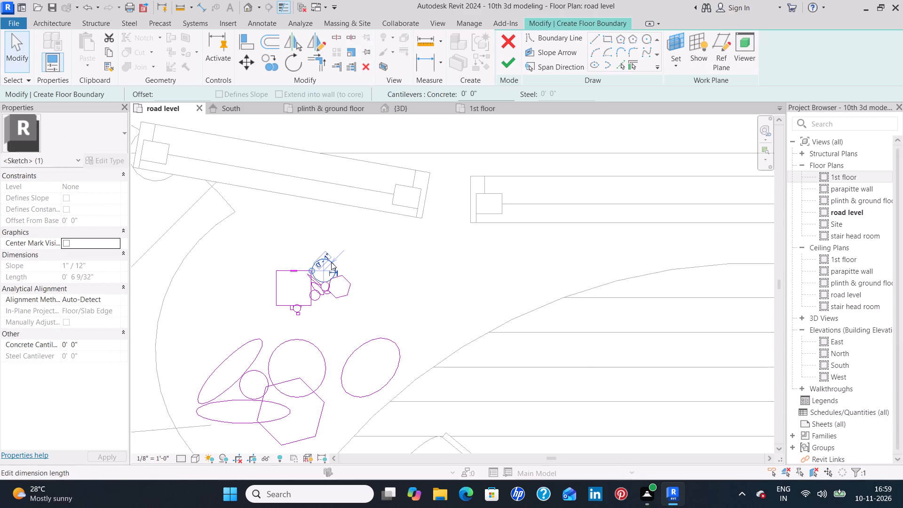
key(Delete)
click(512, 67)
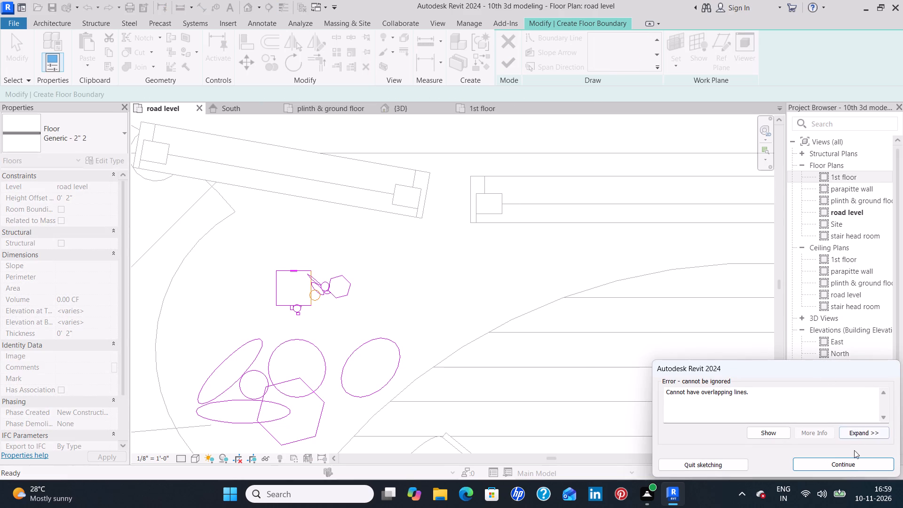
click(833, 466)
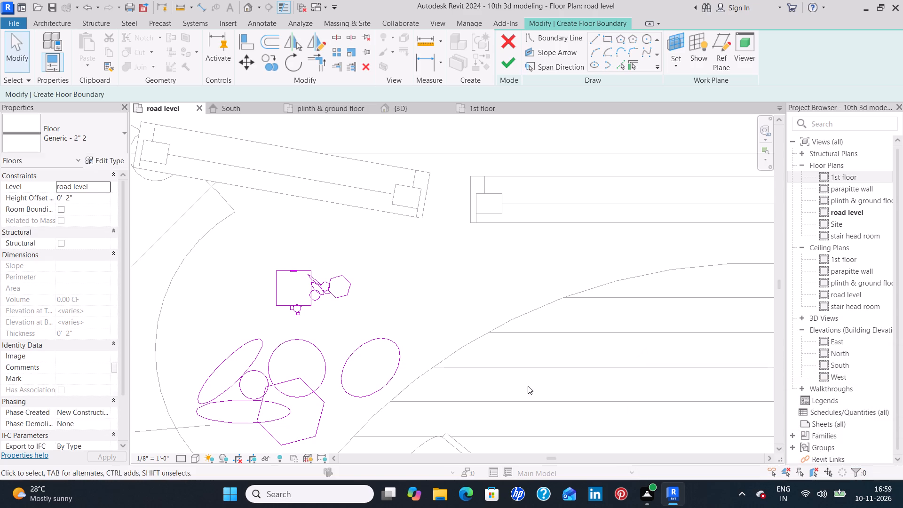
scroll(372, 310, up, 3)
click(293, 295)
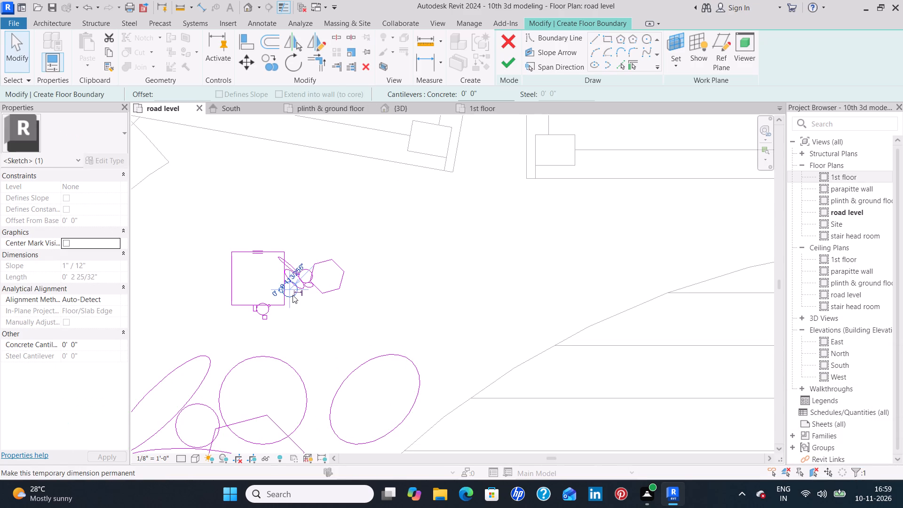
key(Delete)
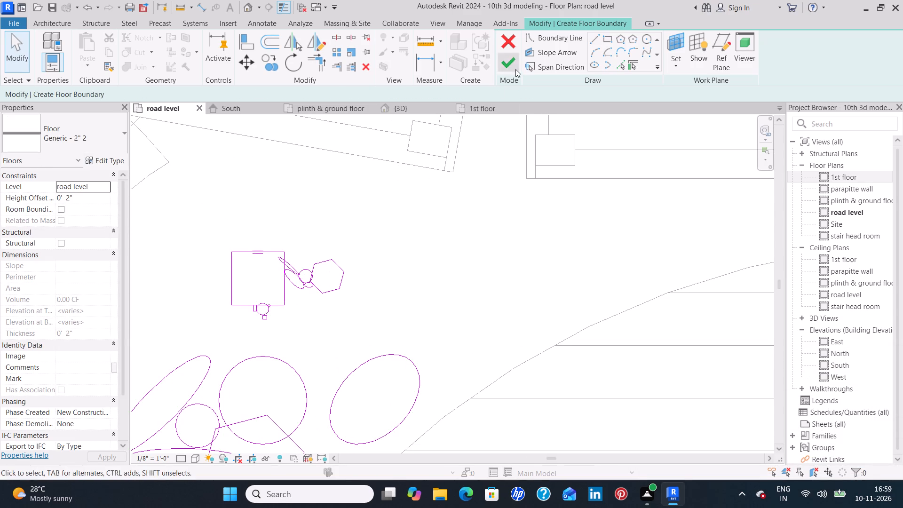
click(511, 61)
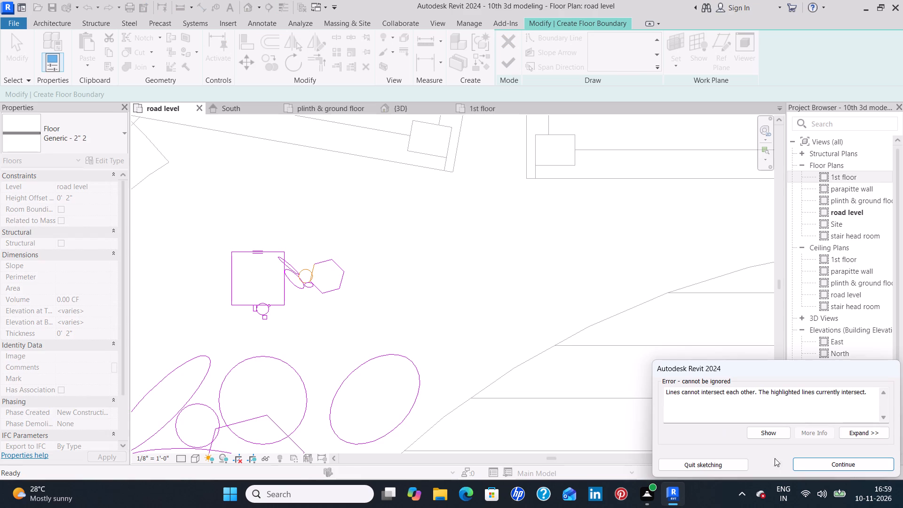
click(843, 464)
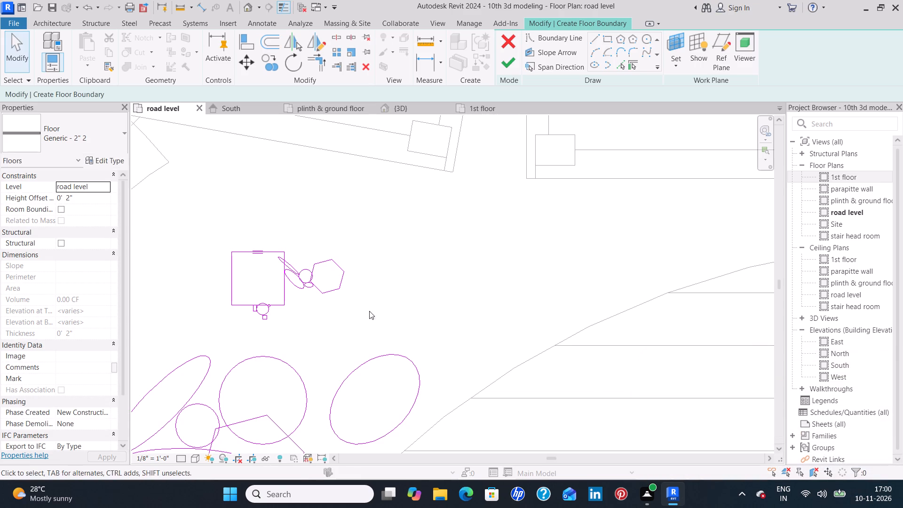
click(302, 268)
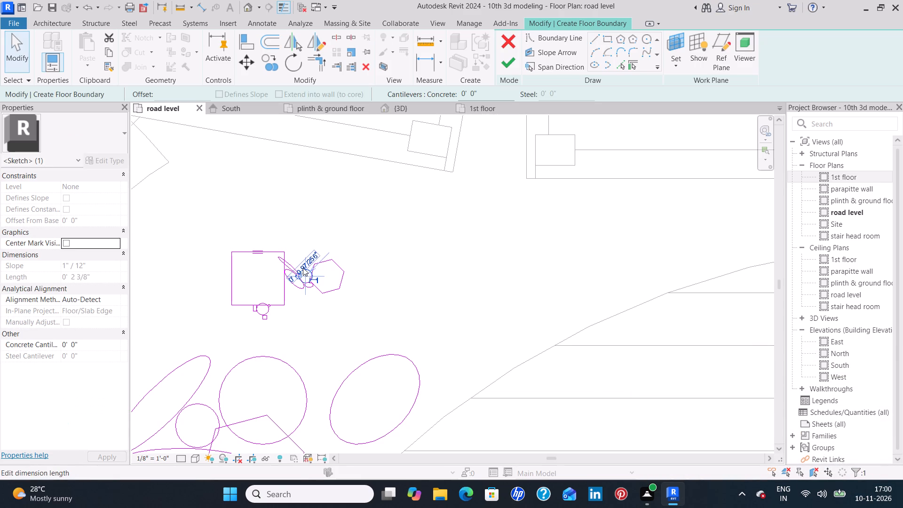
key(Delete)
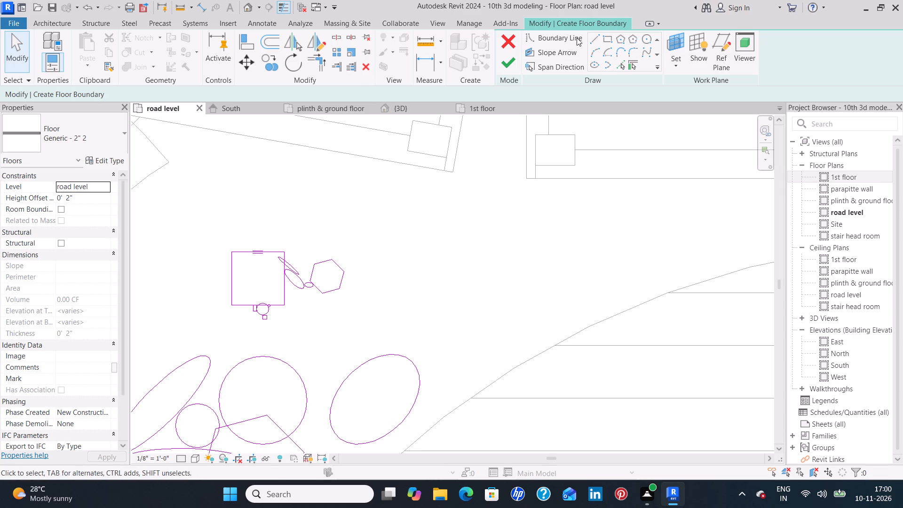
Retry finishing the floor sketch and delete the tiny circle and the larger circle crossing the small square stone's lower edge.
click(505, 67)
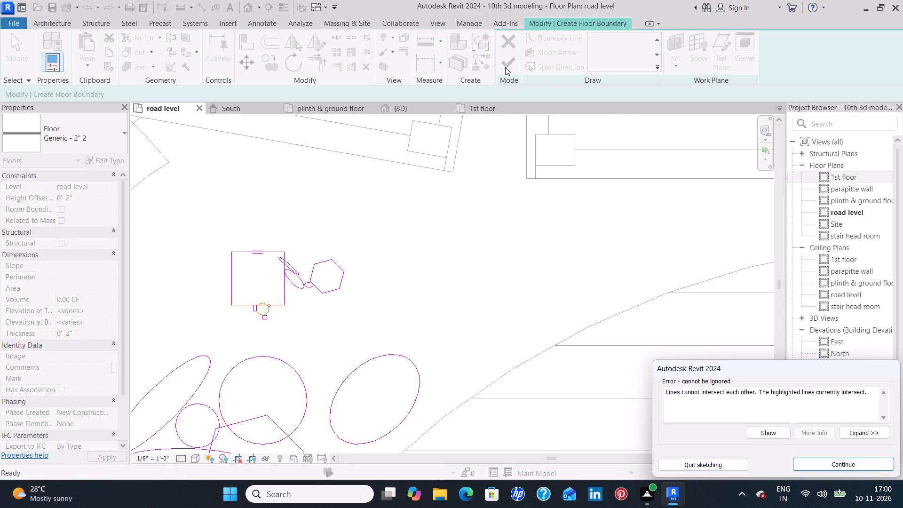
click(266, 310)
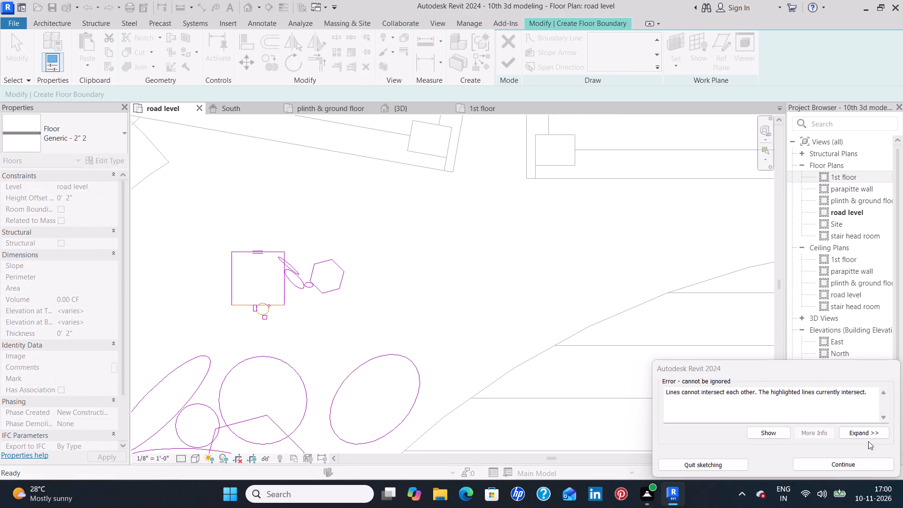
drag(858, 464, 853, 465)
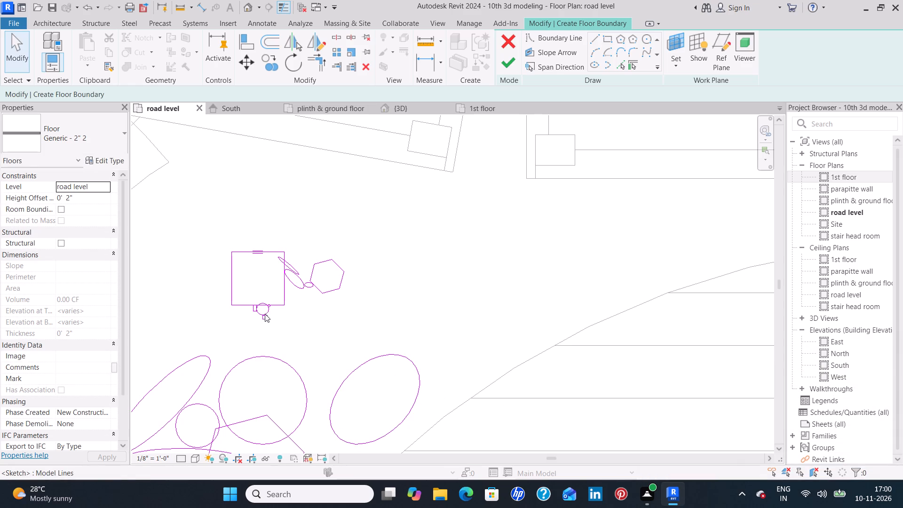
click(267, 309)
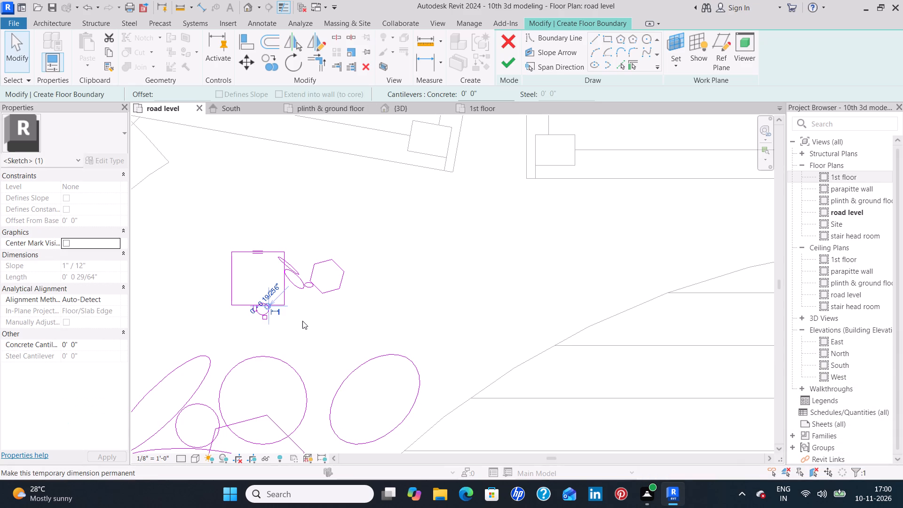
key(Delete)
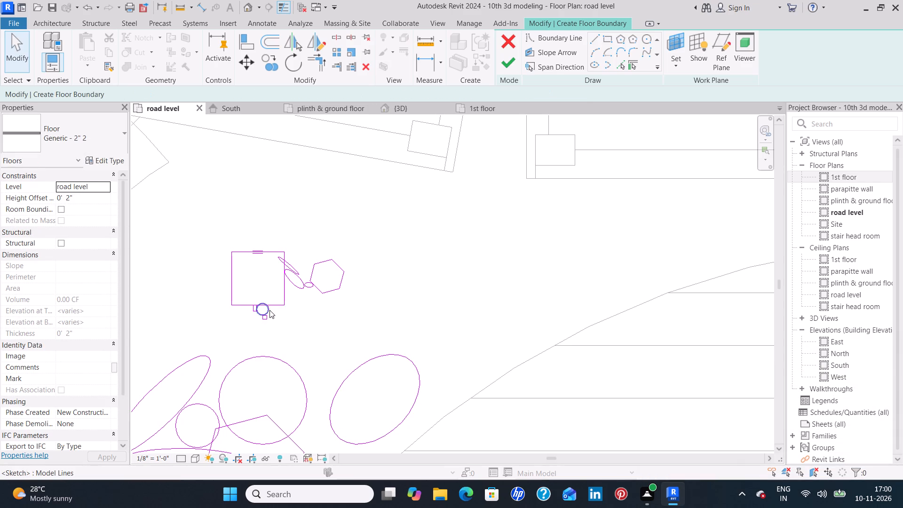
click(269, 310)
key(Delete)
Delete the four lines of the narrow rectangle crossing the square's lower edge.
click(255, 311)
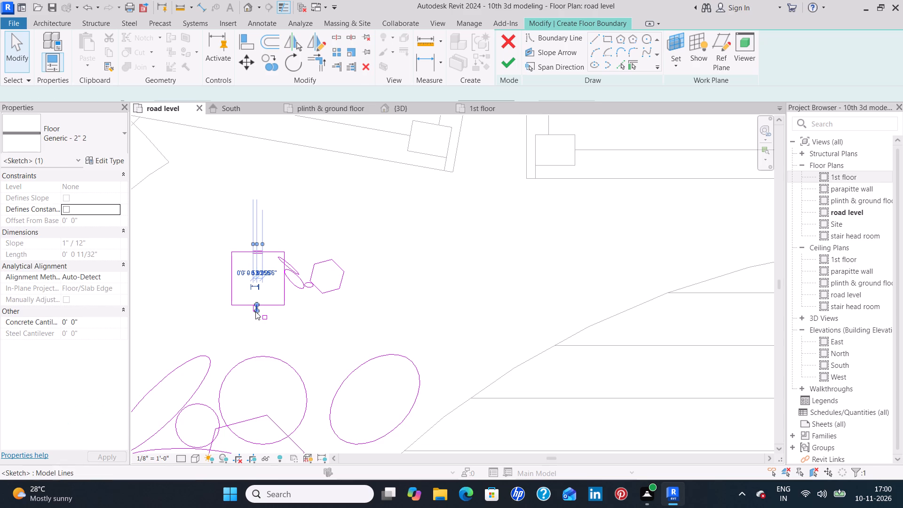
key(Delete)
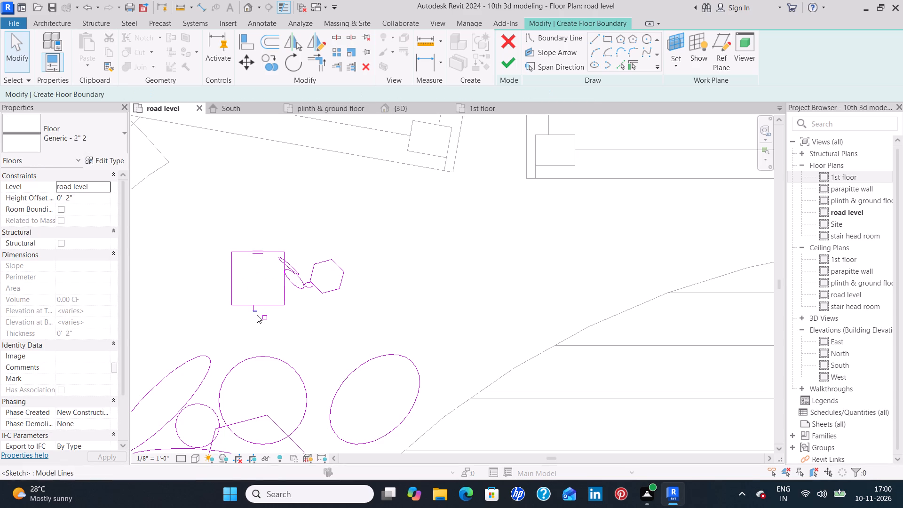
click(256, 310)
key(Delete)
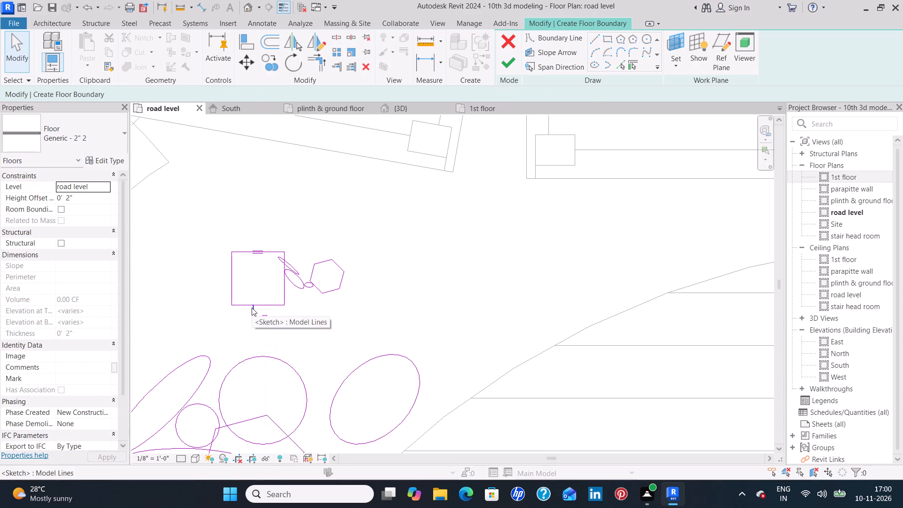
click(252, 308)
key(Delete)
click(254, 307)
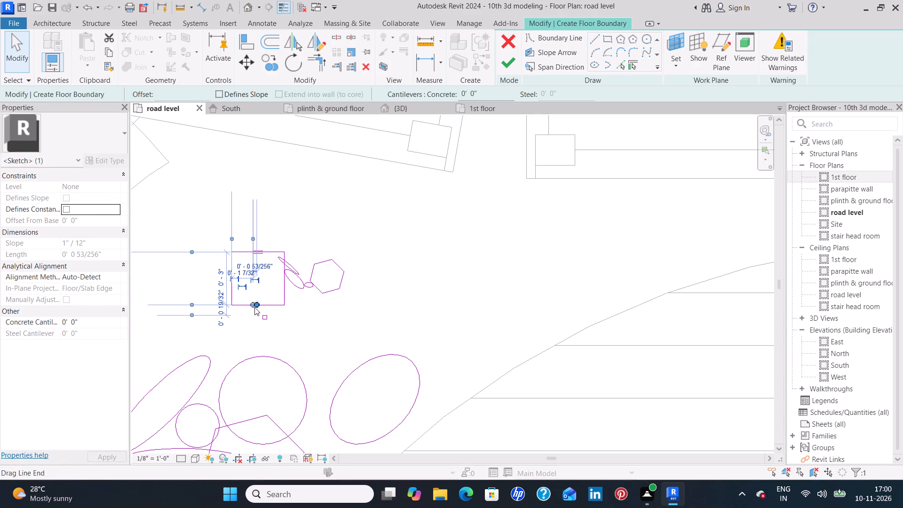
key(Delete)
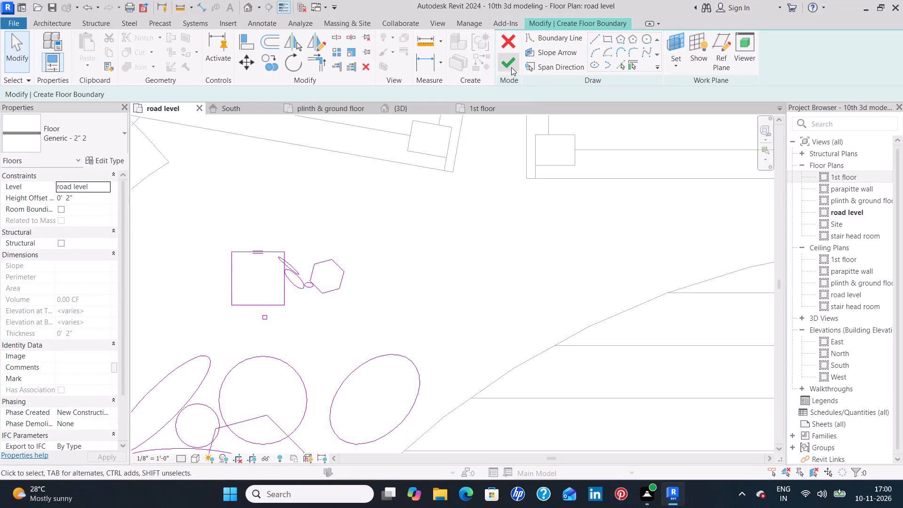
Retry finishing the floor sketch and delete the thin slanted ellipse crossing the edge of the square nearest the hexagon.
click(516, 63)
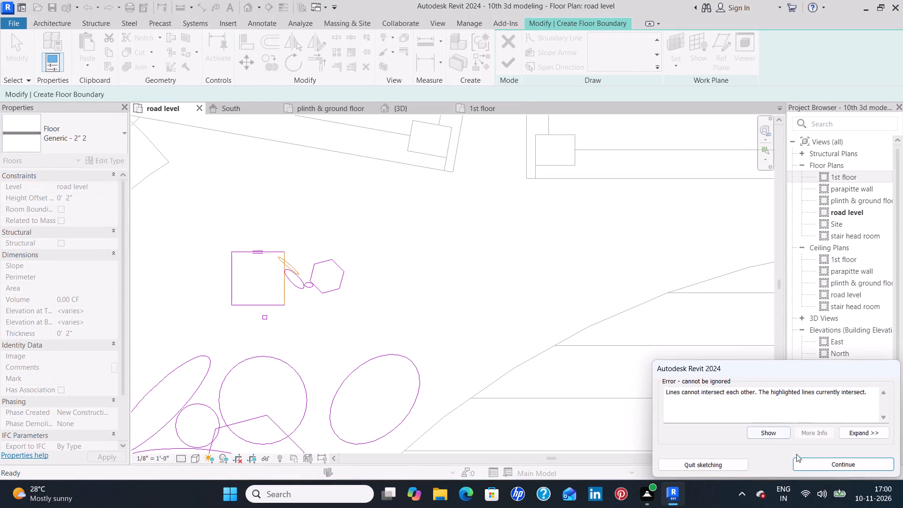
click(813, 462)
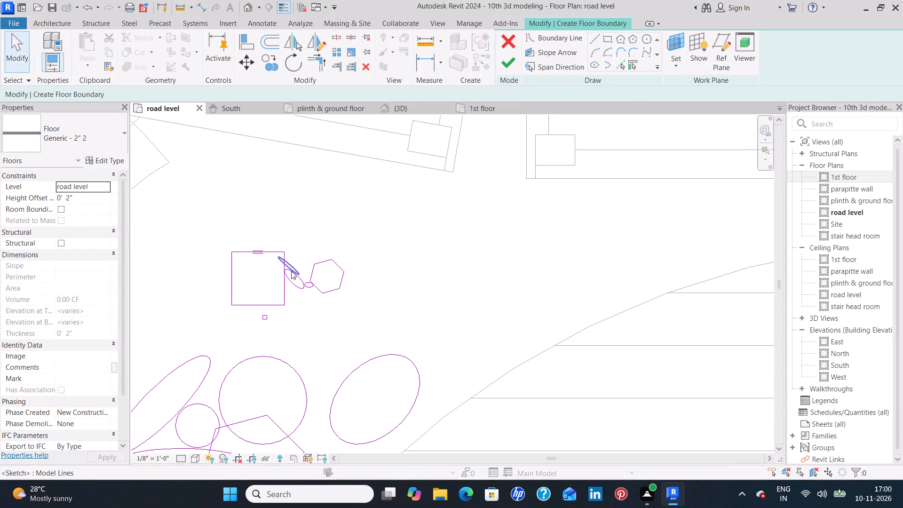
click(291, 271)
key(Delete)
Nudge the small ellipse down four increments, clear of the hexagon's corner.
scroll(301, 282, up, 4)
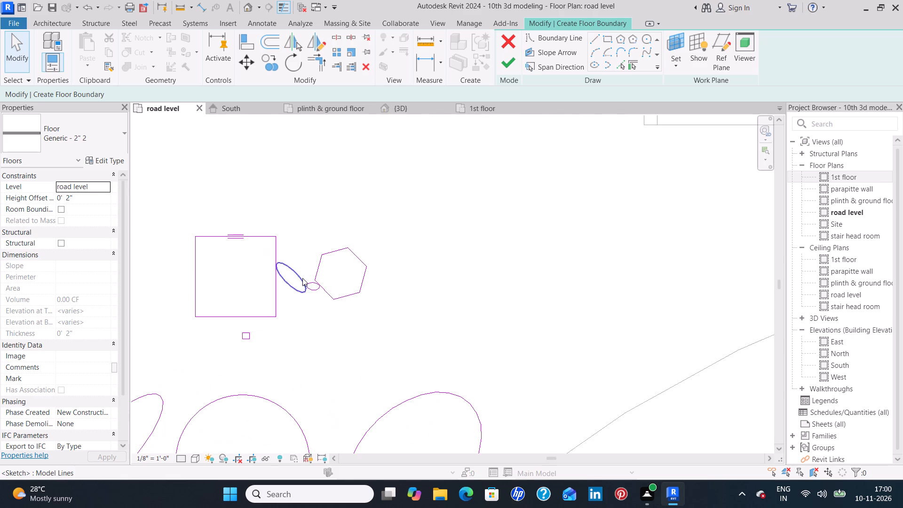
scroll(302, 278, up, 4)
click(318, 299)
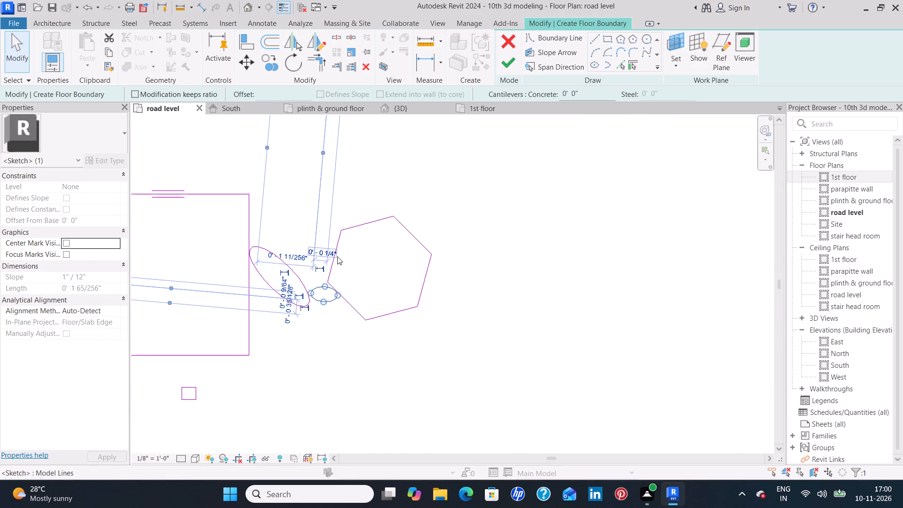
key(Down)
key(Down)
key(Down)
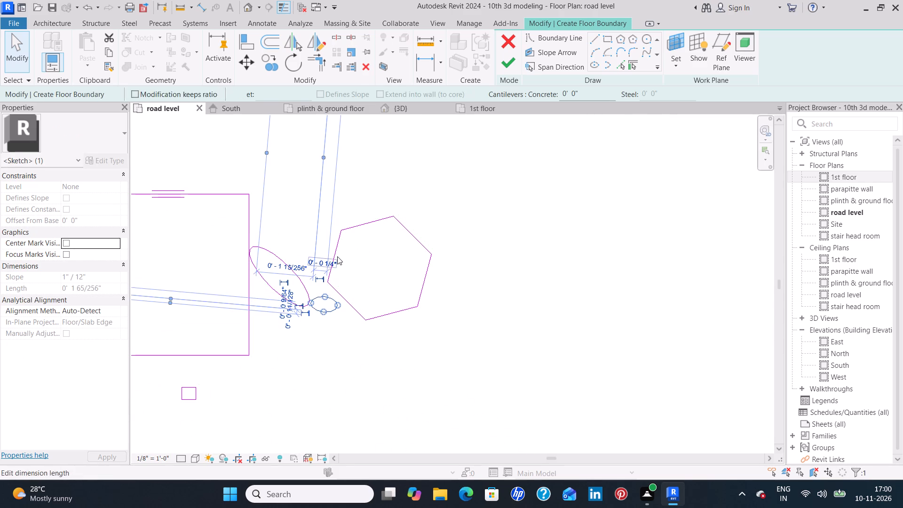
key(Down)
click(504, 273)
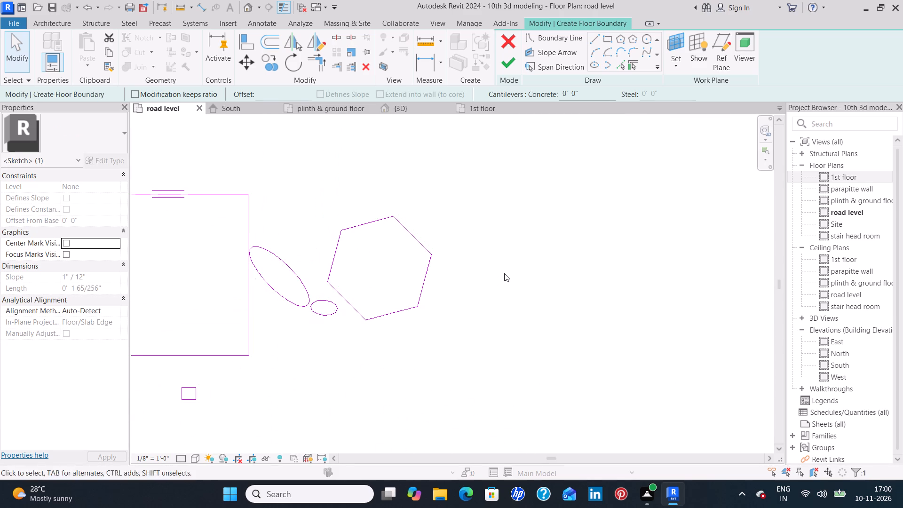
Nudge the slanted ellipse off the square's edge so it sits between the square and the small ellipse.
click(297, 283)
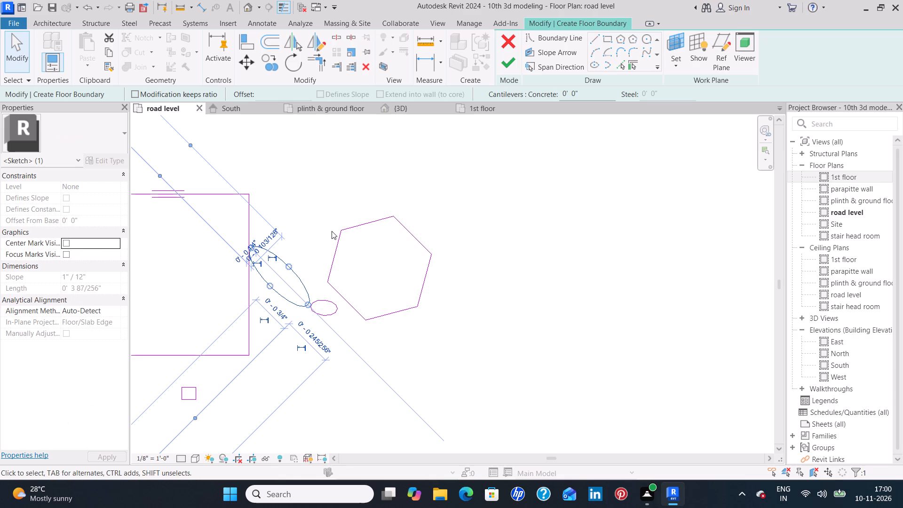
key(Right)
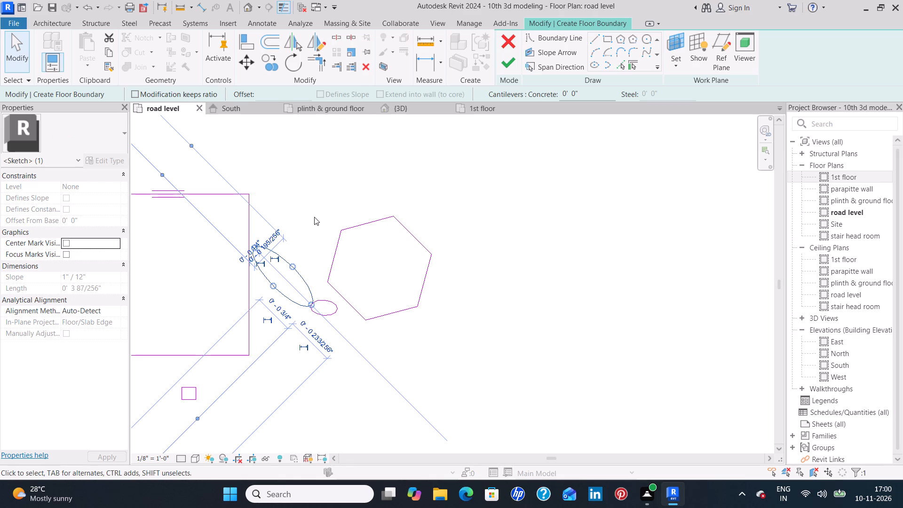
scroll(293, 232, up, 4)
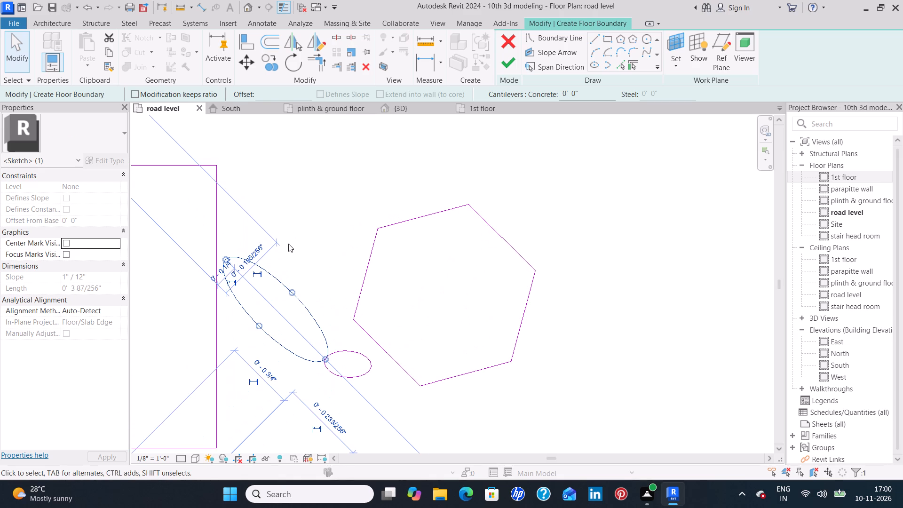
key(Left)
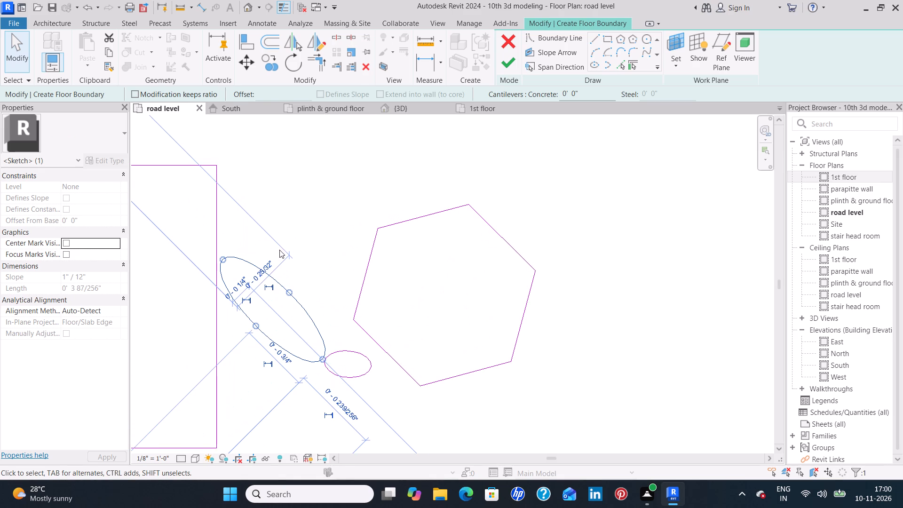
click(357, 203)
scroll(308, 430, down, 1)
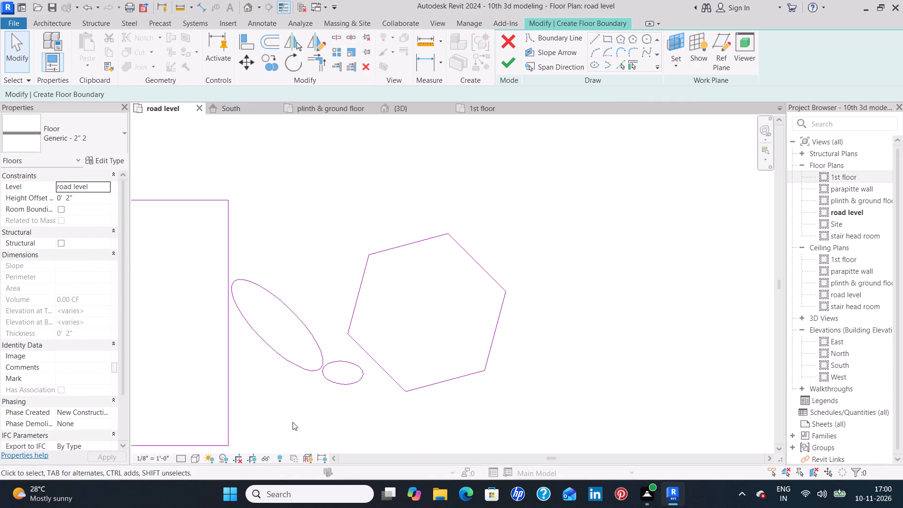
Move the tiny rectangle from below the square into the gap between the square and the two ellipses.
middle_drag(293, 422, 342, 292)
drag(210, 386, 192, 362)
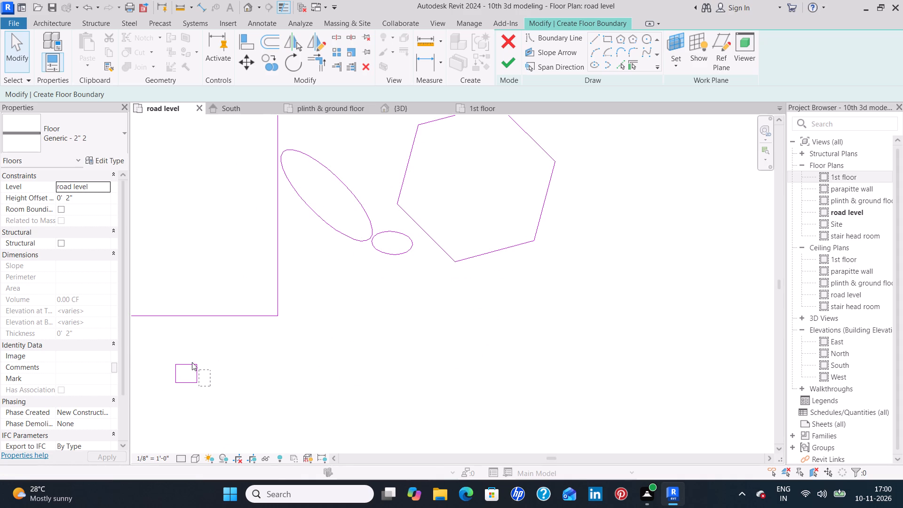
drag(192, 362, 149, 340)
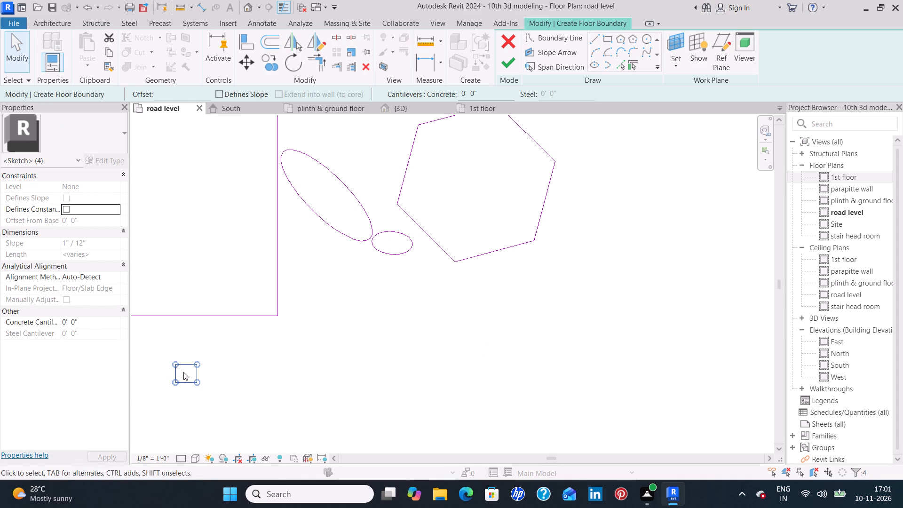
drag(176, 375, 319, 266)
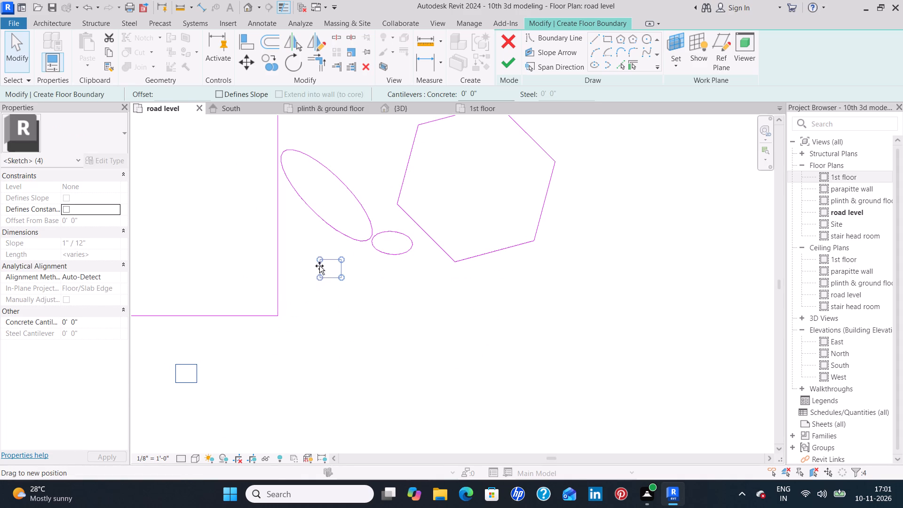
drag(319, 266, 301, 240)
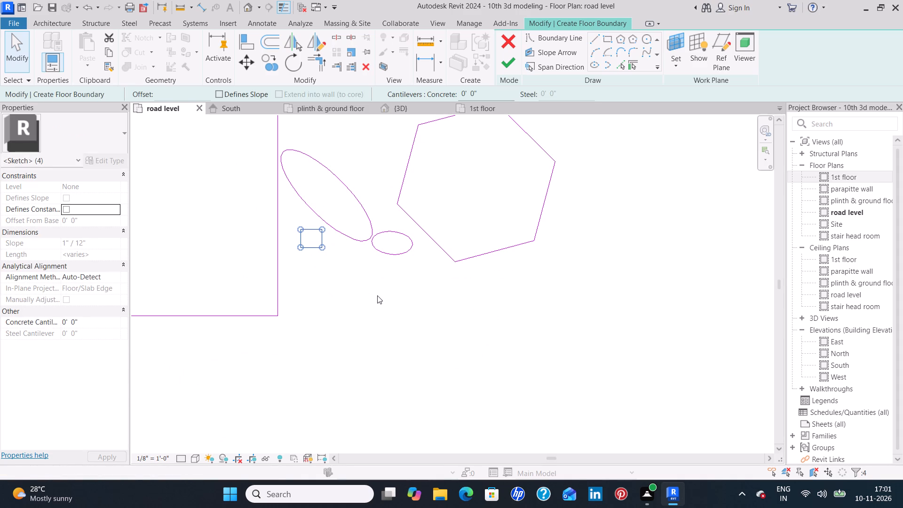
click(378, 296)
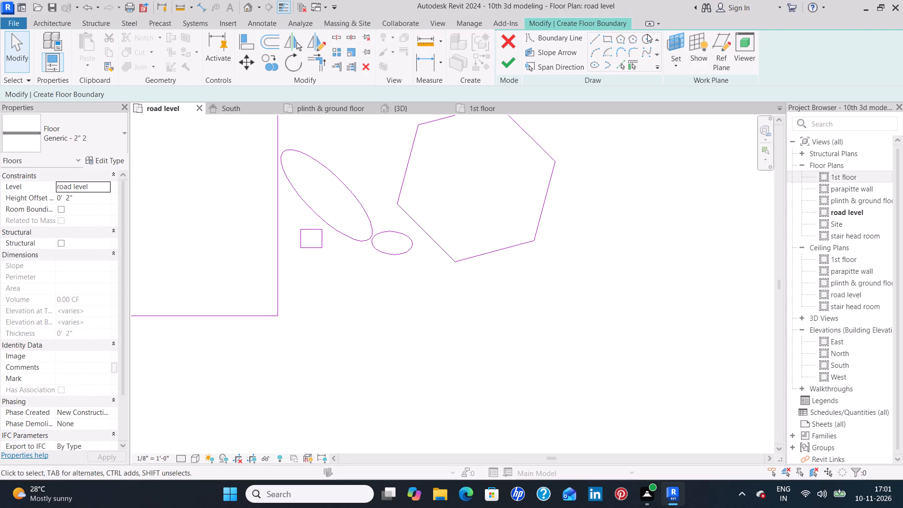
Sketch a circle of about 21/64" radius below the tiny rectangle and the small ellipse.
click(647, 35)
click(344, 278)
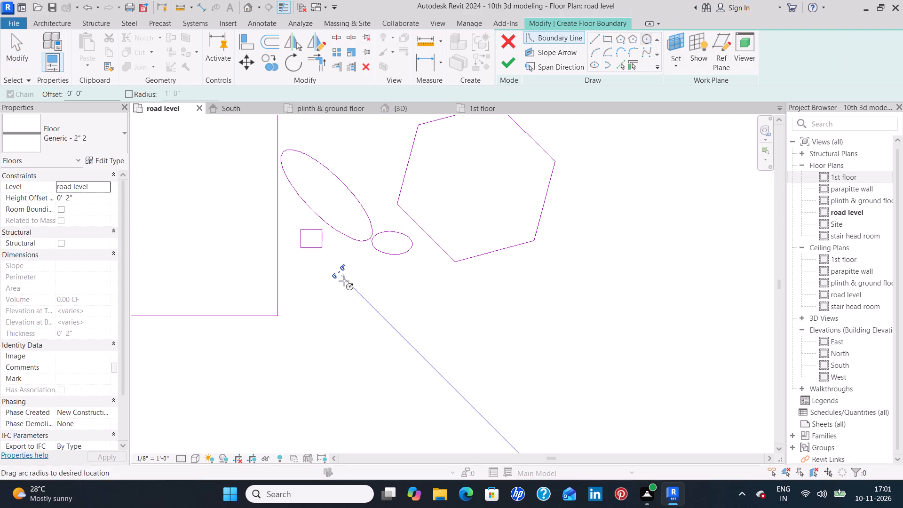
click(358, 301)
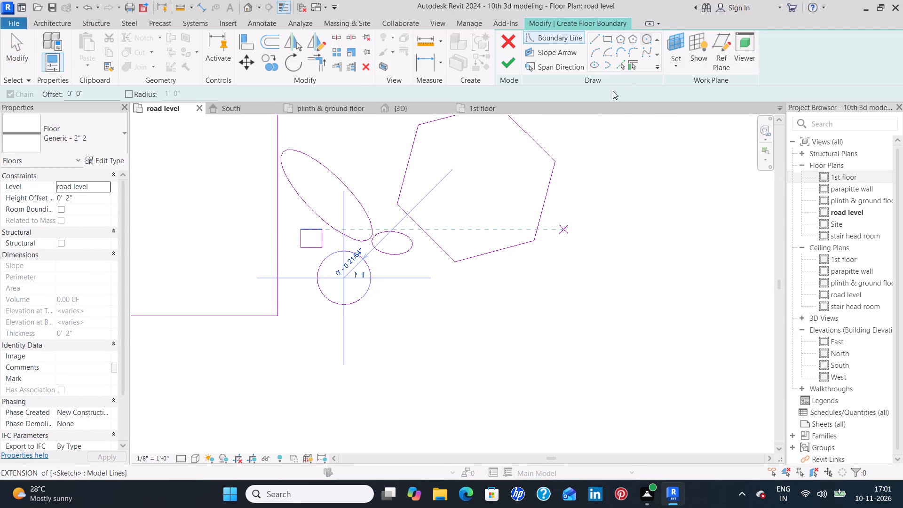
Sketch a rectangle about 3/4" wide and 0.33" high just below the hexagon, beside the new circle.
click(606, 40)
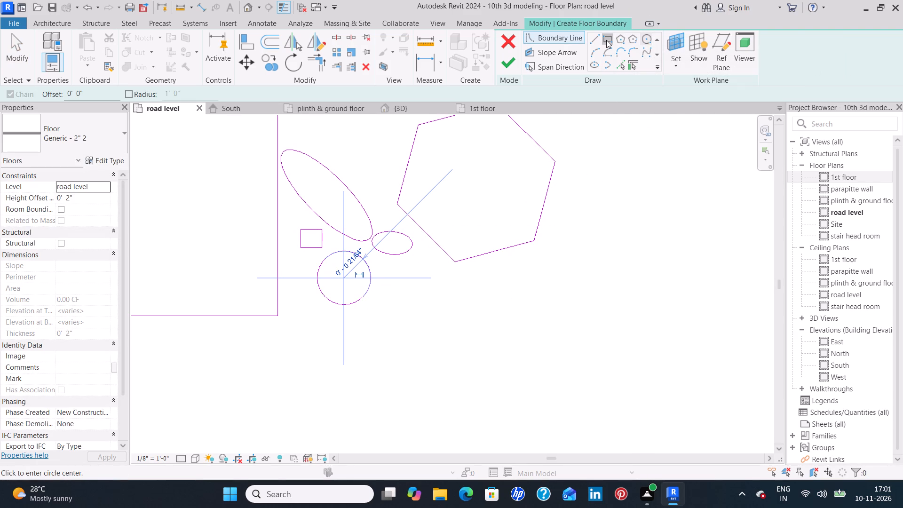
drag(421, 271, 430, 284)
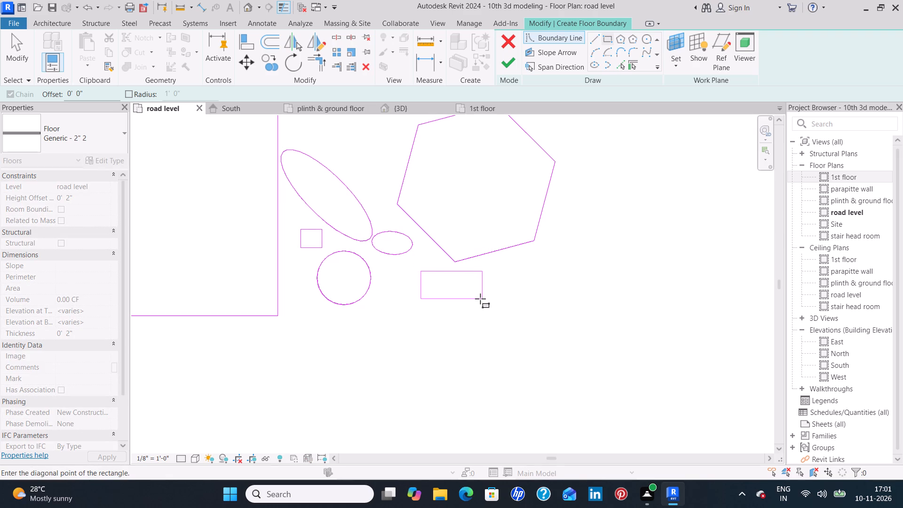
click(480, 298)
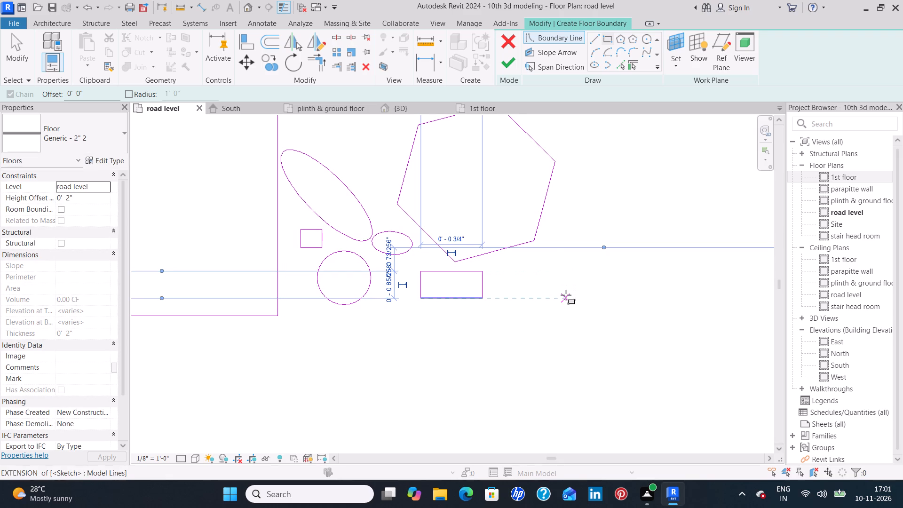
key(Escape)
scroll(561, 306, down, 10)
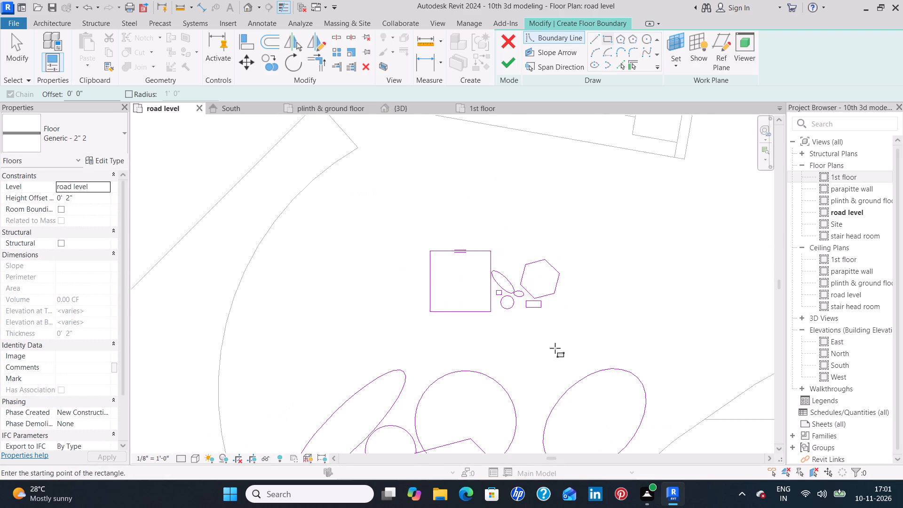
scroll(555, 350, down, 1)
middle_drag(547, 367, 515, 263)
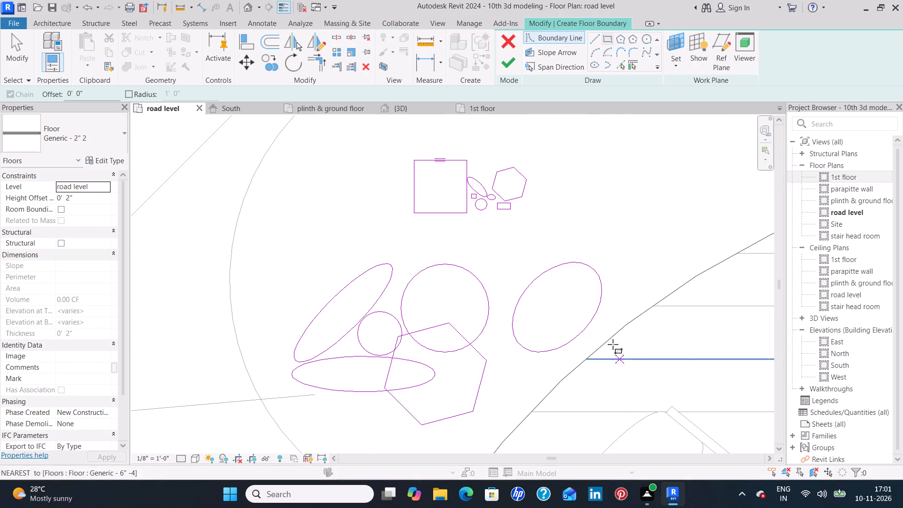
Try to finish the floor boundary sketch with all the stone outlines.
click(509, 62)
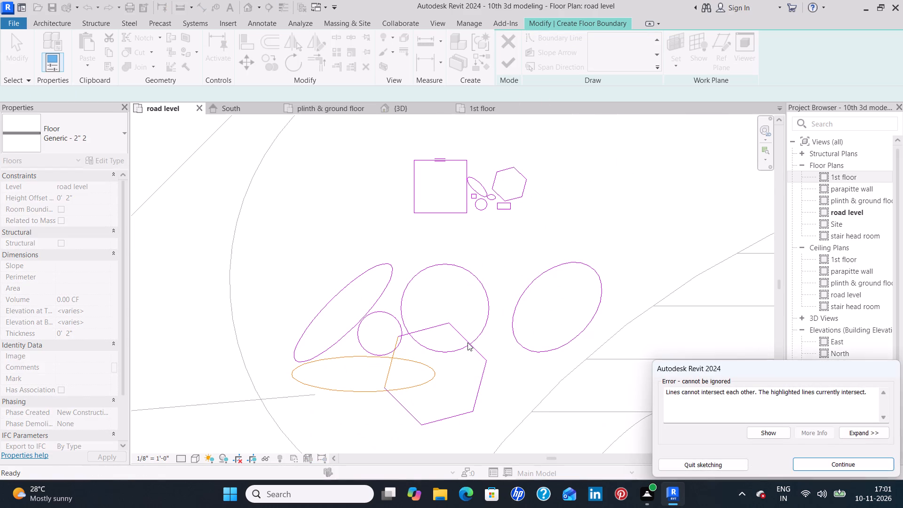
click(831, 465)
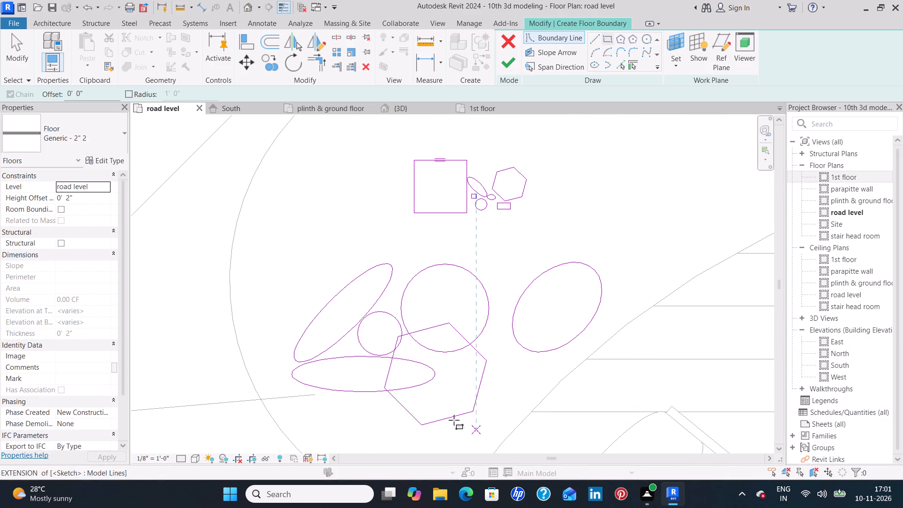
Delete the flat horizontal ellipse and the small circle that overlap the large hexagon in the lower stone cluster.
key(Escape)
click(361, 393)
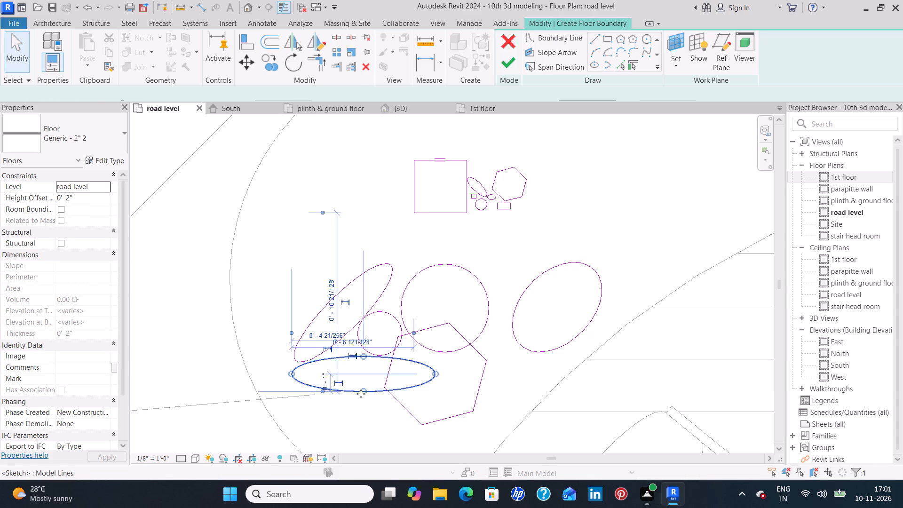
key(Delete)
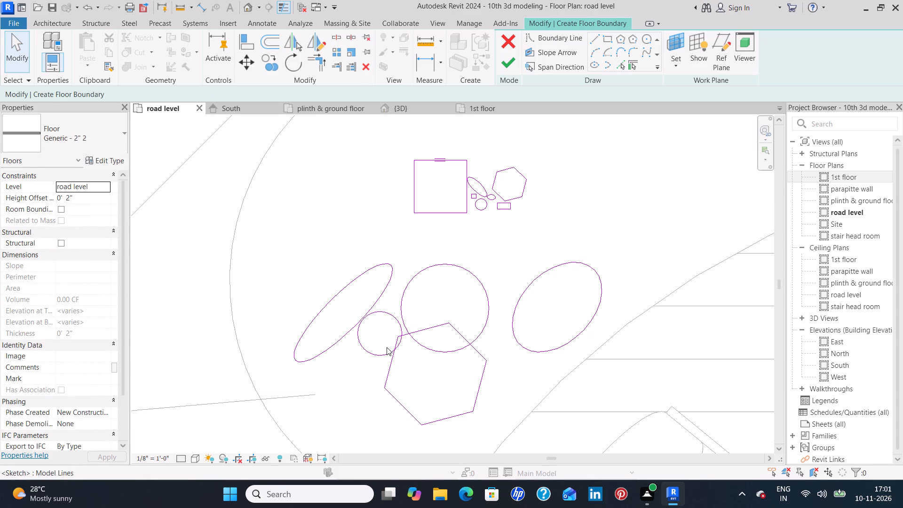
click(387, 347)
click(383, 354)
key(Delete)
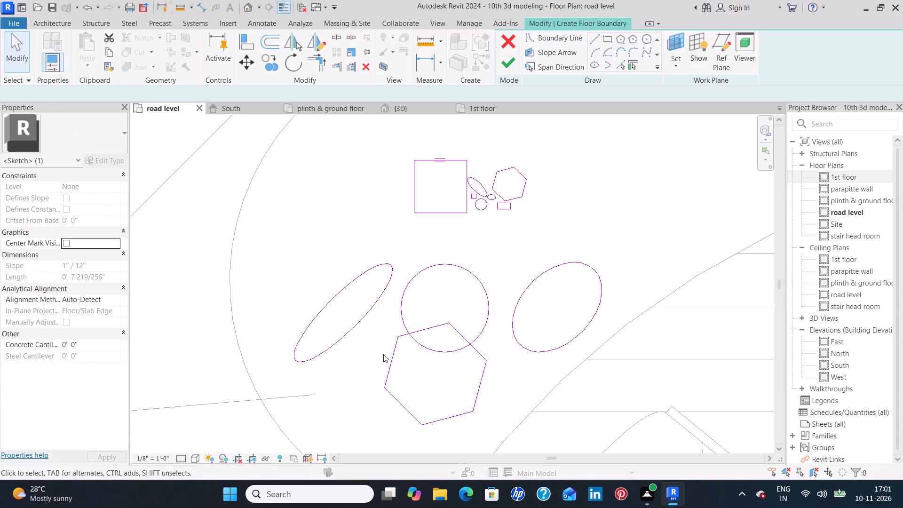
click(388, 374)
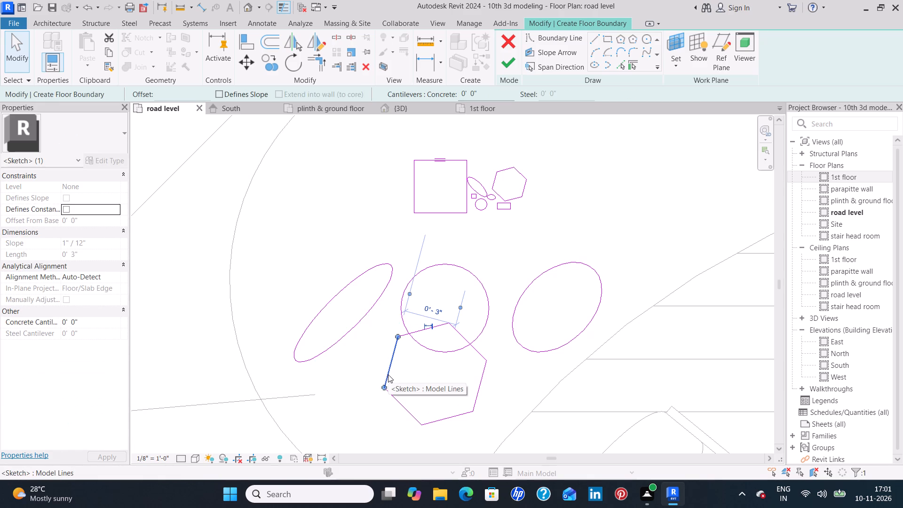
key(Escape)
Nudge the 2 1/2" radius circle up and sideways, clear of the large hexagon and just short of the wide ellipse.
click(484, 284)
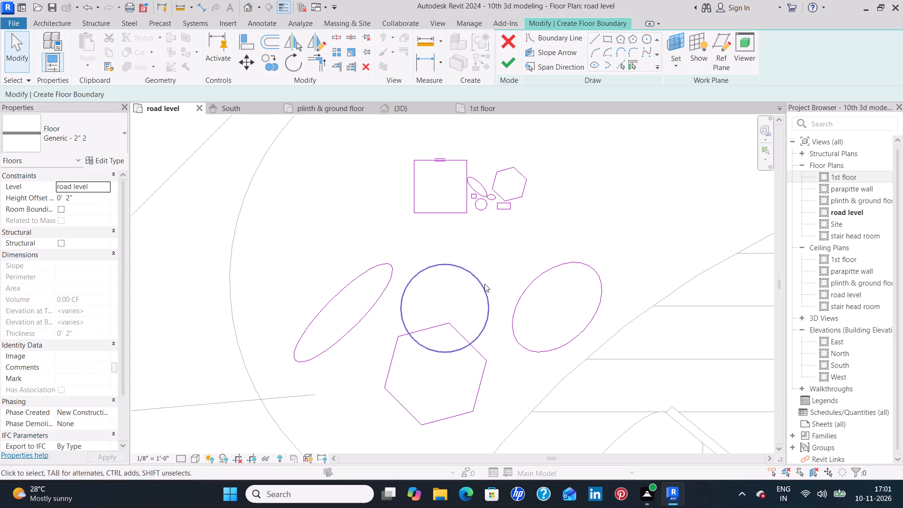
key(Up)
key(Up)
key(Up)
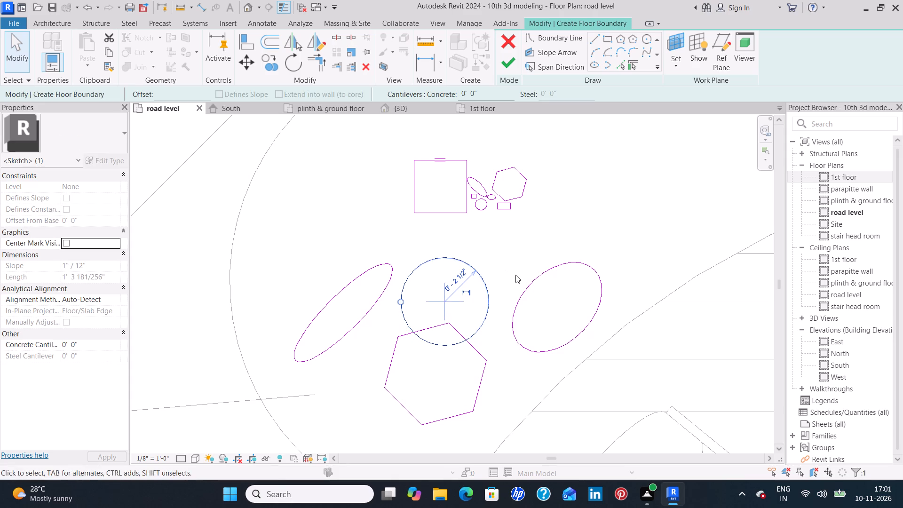
key(Up)
key(Up)
key(Up)
key(Up)
key(Up)
key(Up)
key(Up)
key(Up)
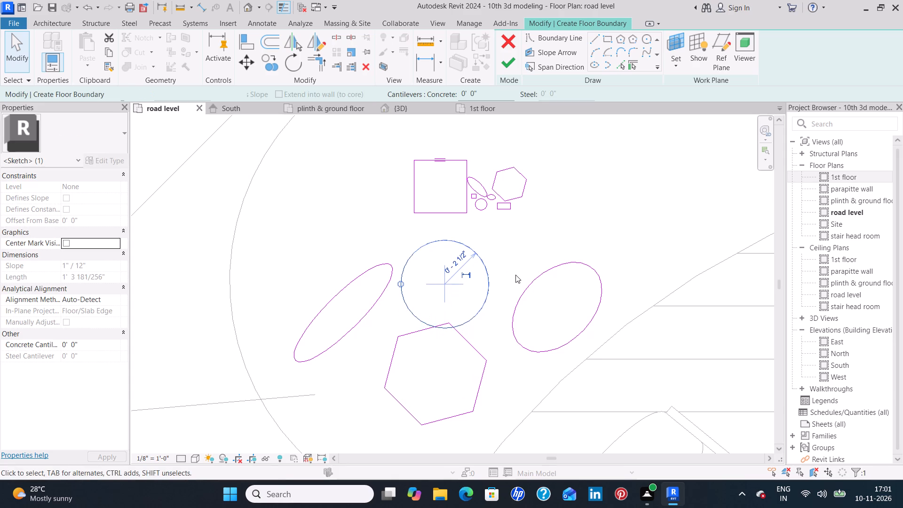
key(Up)
key(Up)
key(Up)
key(Right)
key(Right)
key(Right)
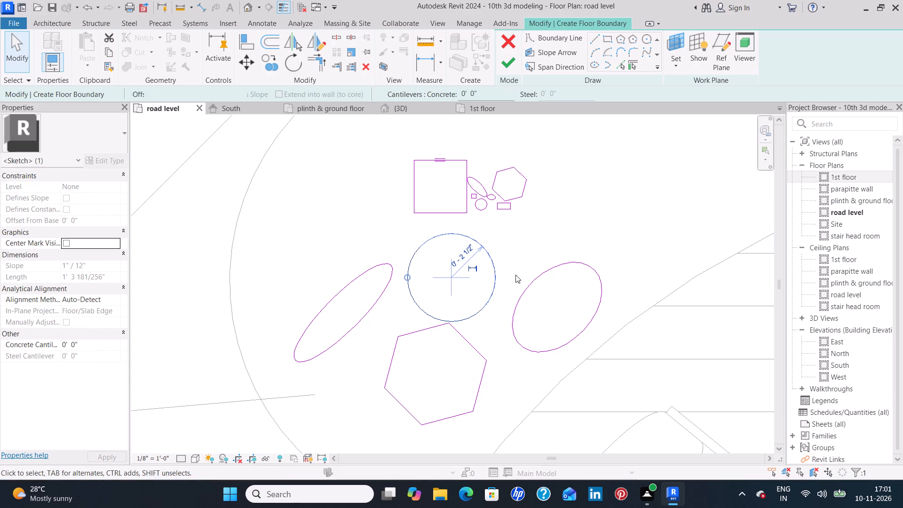
key(Right)
key(Right)
key(Right)
key(Right)
key(Right)
key(Right)
key(Right)
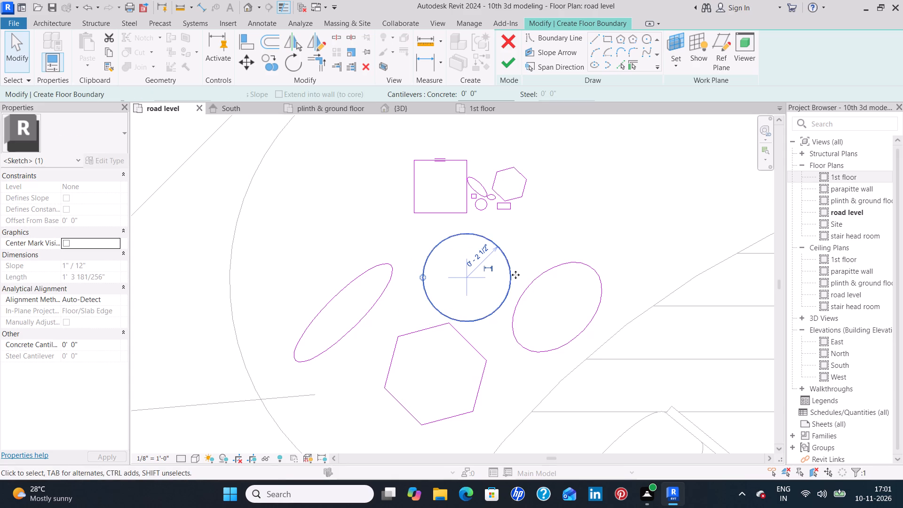
key(Right)
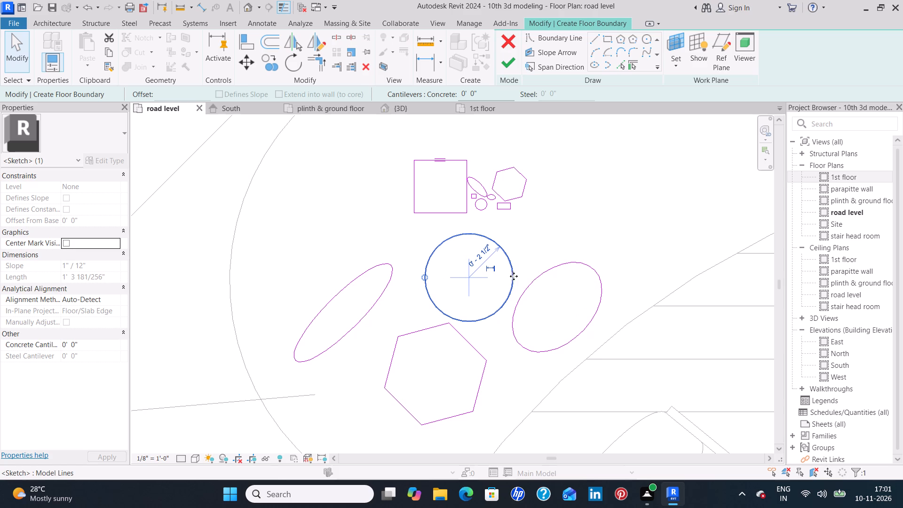
Nudge the slender slanted ellipse across and down so it sits close beside the large circle and hexagon without overlapping them.
click(338, 338)
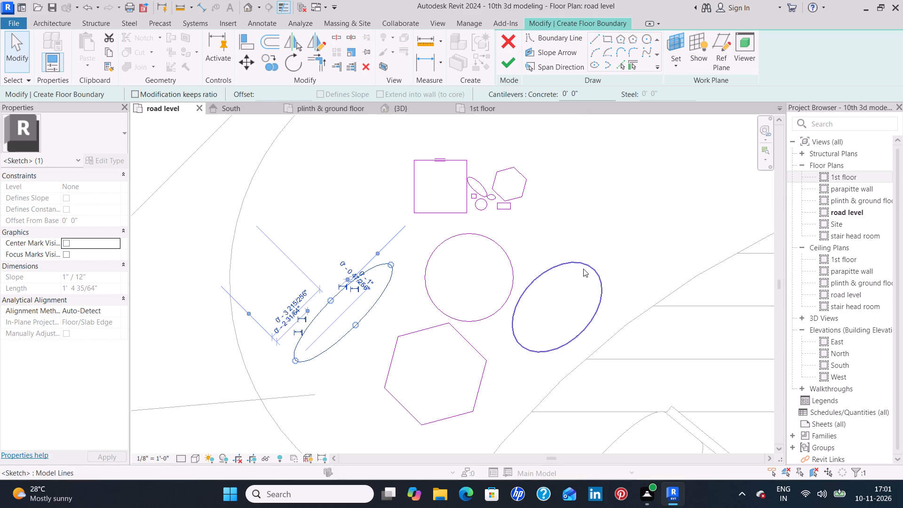
key(Right)
key(Right)
key(Right)
key(Right)
key(Right)
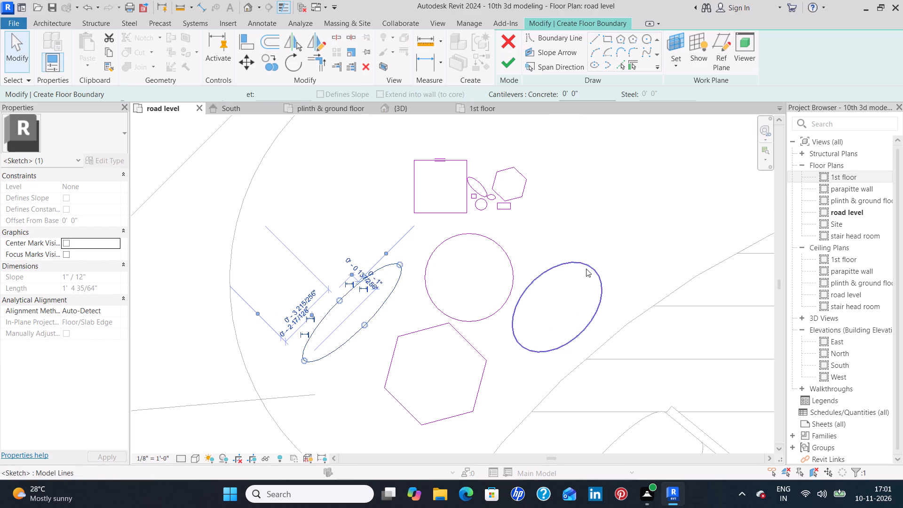
key(Right)
key(Right)
key(Right)
key(Right)
key(Right)
key(Right)
key(Right)
key(Right)
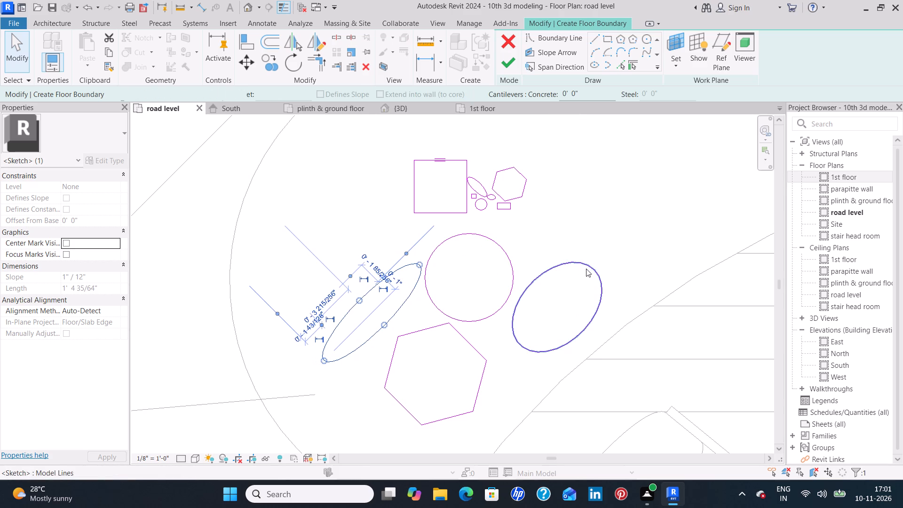
key(Right)
key(Down)
key(Down)
key(Down)
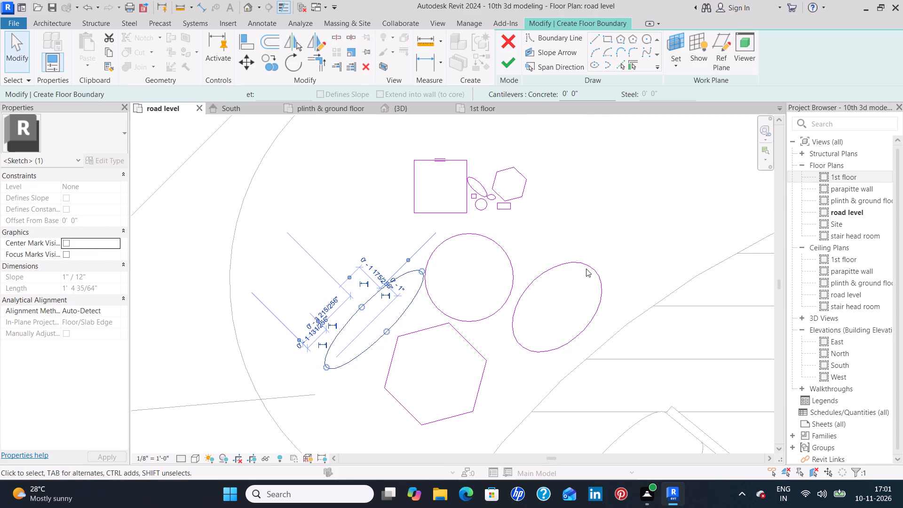
key(Down)
key(Down)
key(Down)
key(Down)
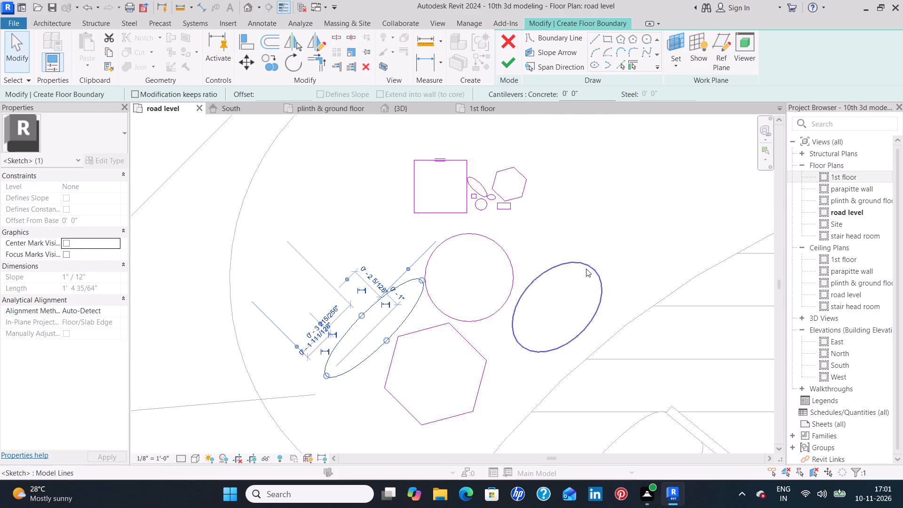
Nudge the wide slanted ellipse down and inward so it nestles against the large circle and hexagon.
click(546, 353)
key(Left)
key(Left)
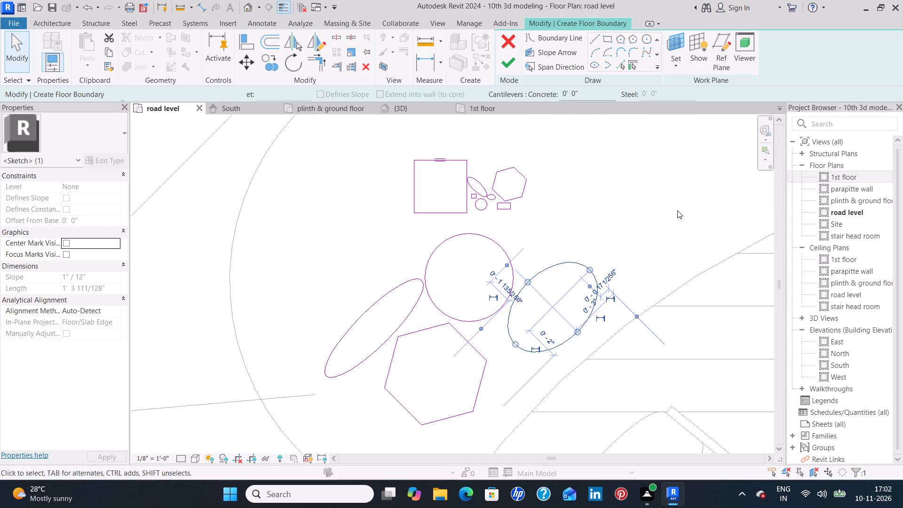
key(Down)
key(Down)
key(Down)
key(Down)
key(Down)
key(Down)
key(Down)
key(Down)
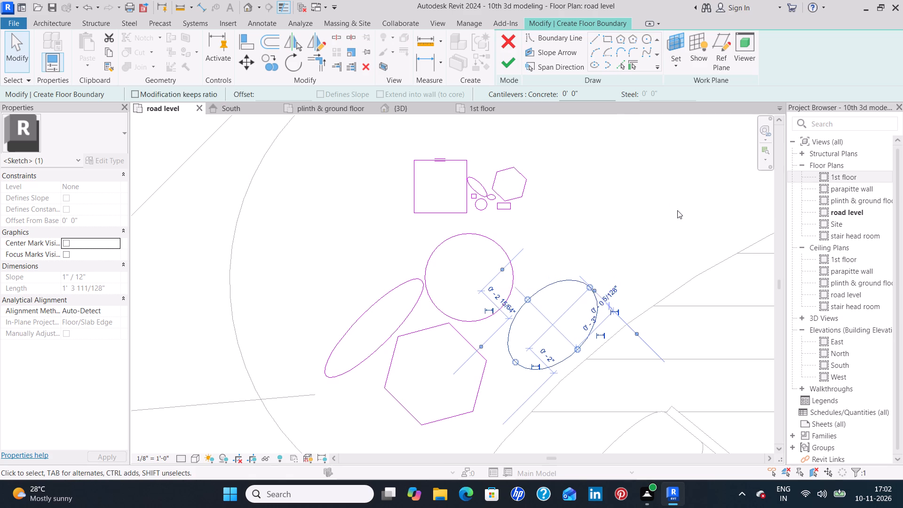
key(Down)
key(Down)
key(Left)
key(Left)
key(Left)
key(Left)
key(Left)
key(Left)
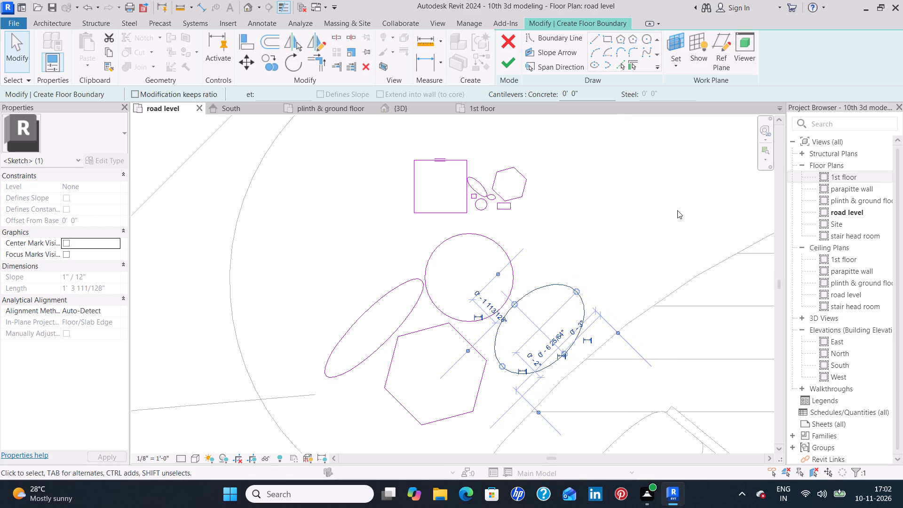
key(Left)
key(Left)
key(Left)
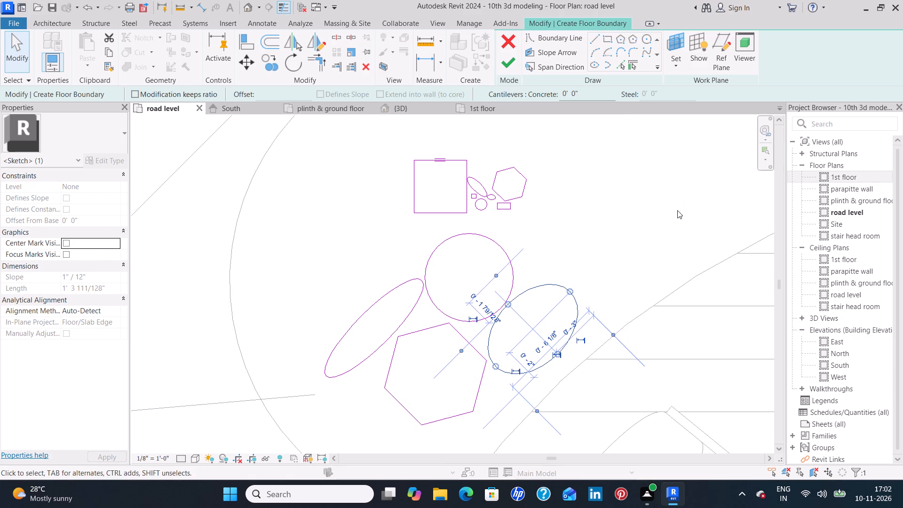
key(Left)
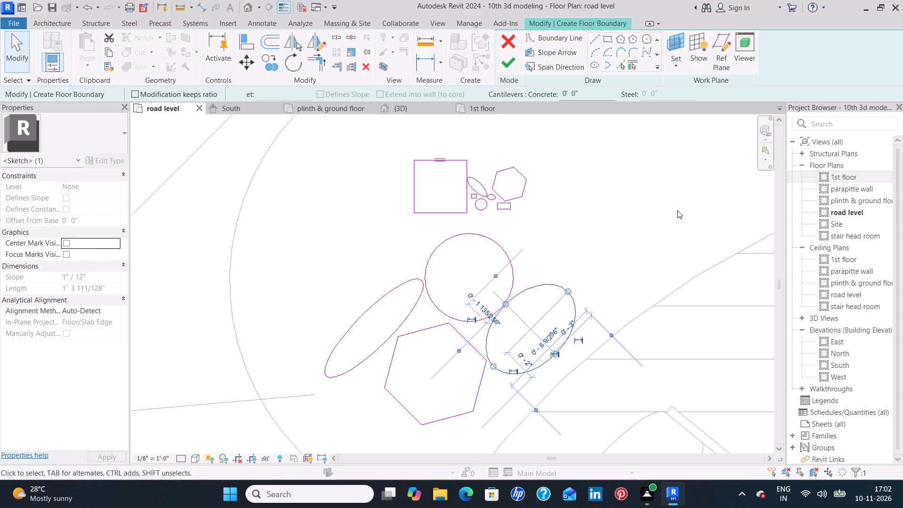
click(677, 210)
In the stone cluster beyond the middle wall, nudge the slanted ellipse down and outward, clear of the circle and all the hexagons.
scroll(677, 210, down, 5)
middle_drag(671, 207, 396, 282)
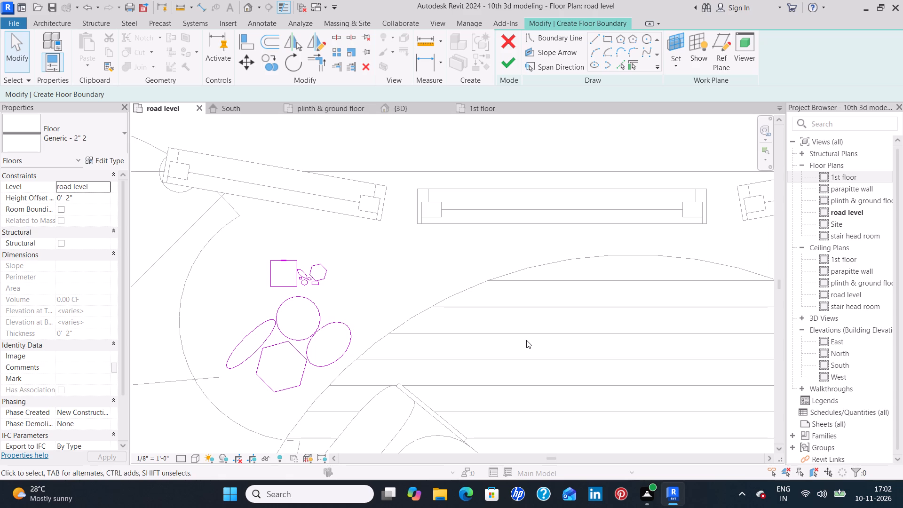
scroll(526, 341, down, 1)
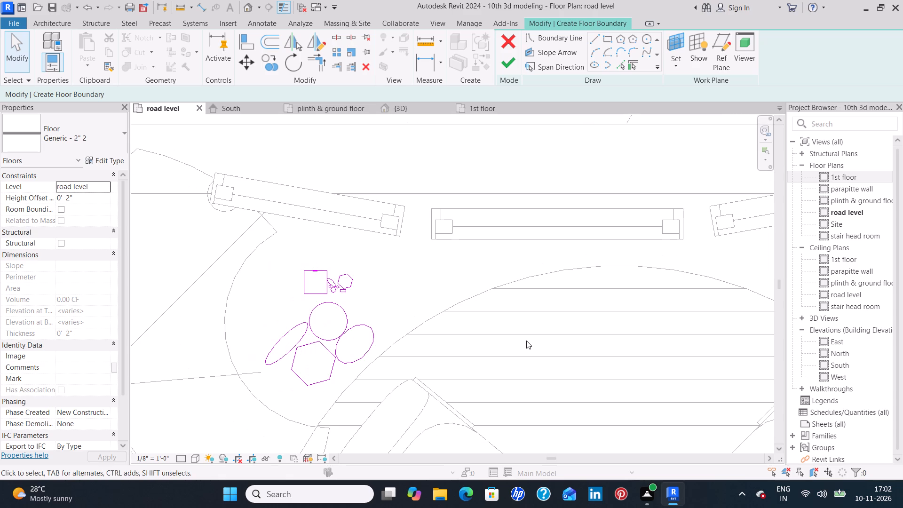
scroll(590, 335, down, 2)
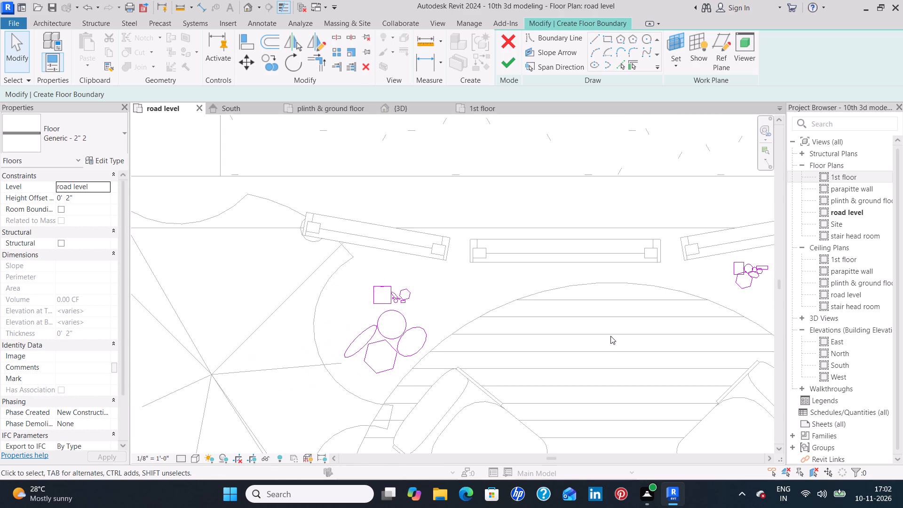
middle_drag(610, 336, 522, 360)
scroll(269, 313, up, 7)
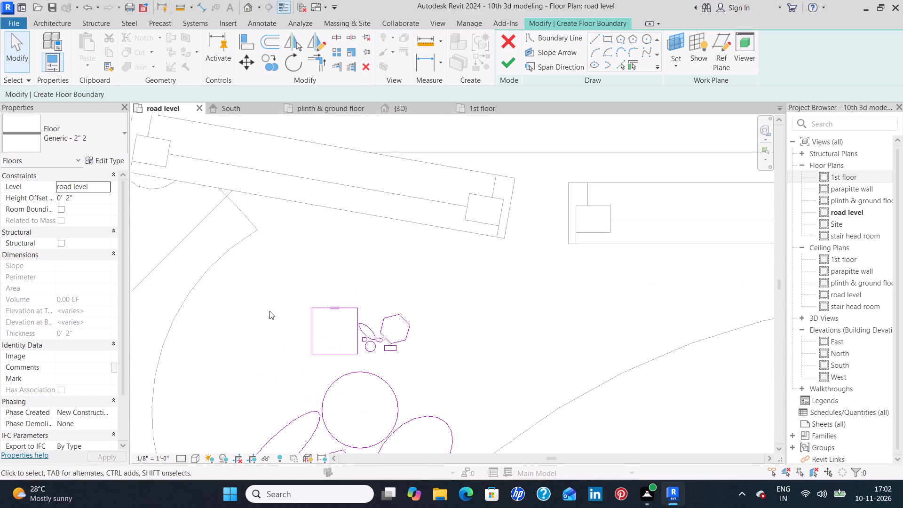
scroll(683, 365, down, 4)
middle_drag(713, 359, 395, 371)
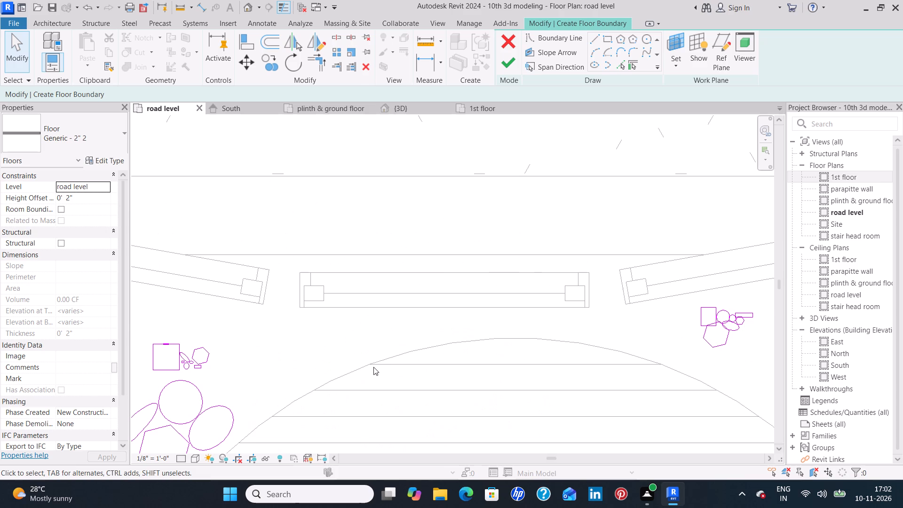
middle_drag(707, 332, 605, 332)
scroll(623, 326, up, 5)
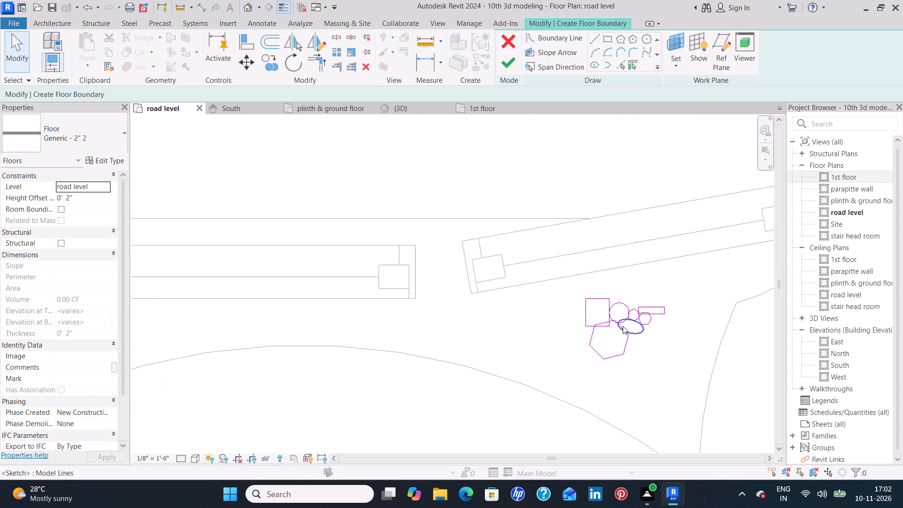
scroll(623, 326, up, 7)
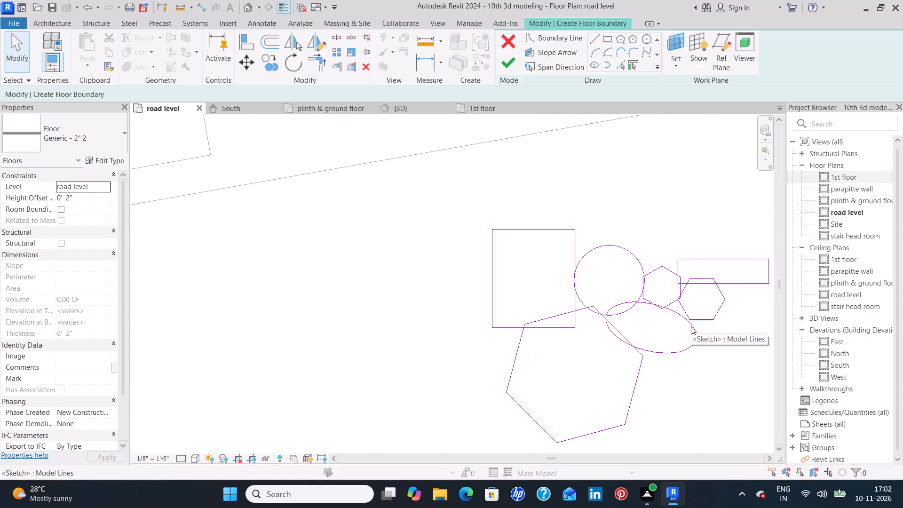
click(694, 330)
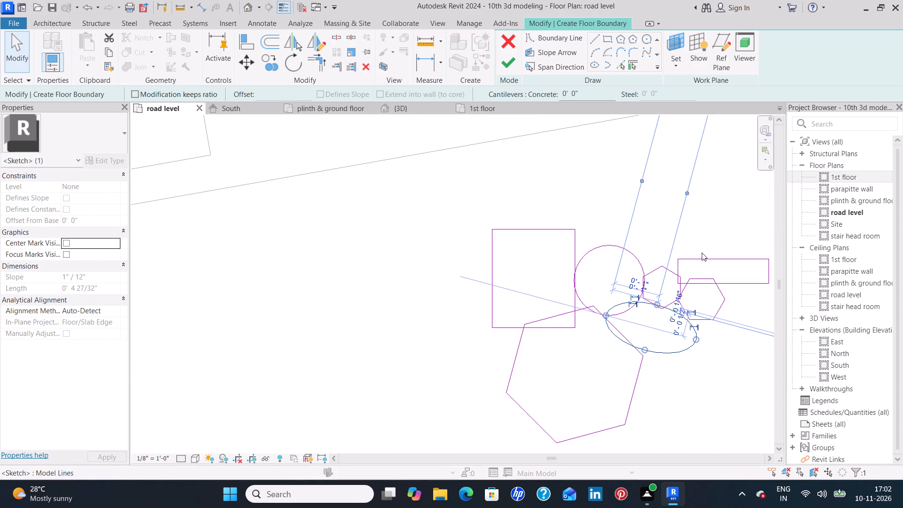
key(Down)
key(Down)
key(Right)
key(Right)
key(Right)
key(Right)
key(Right)
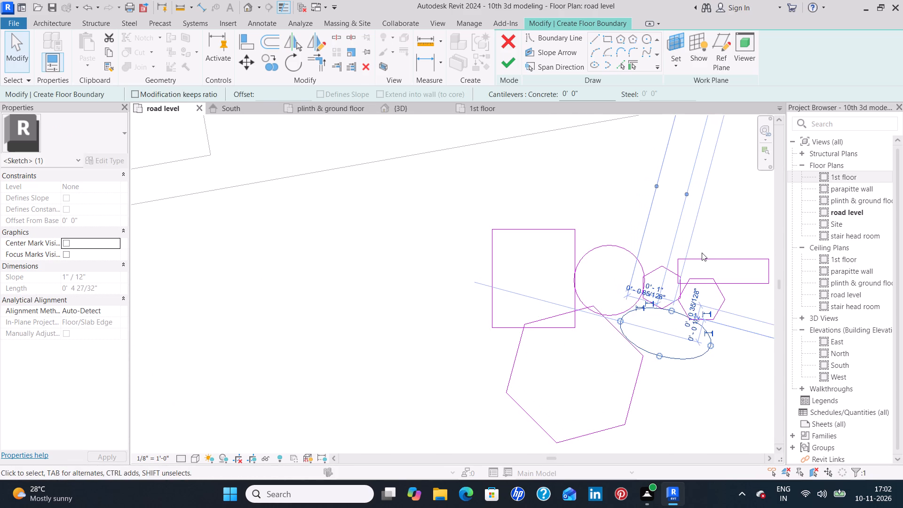
key(Down)
key(Down)
key(Right)
key(Right)
key(Right)
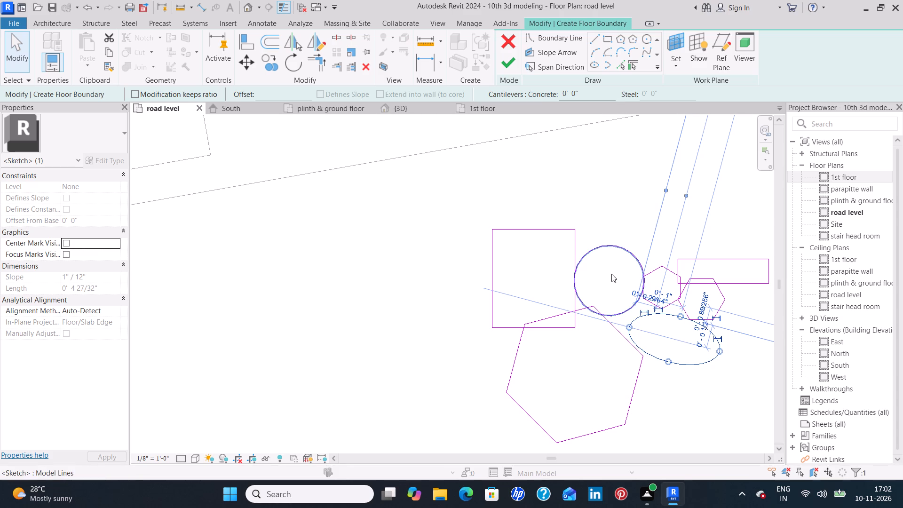
click(614, 214)
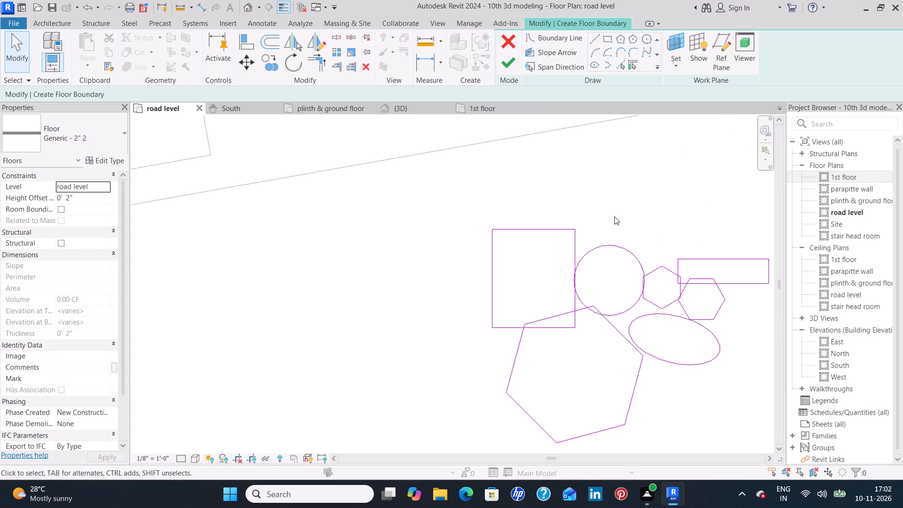
In the cluster near the far slanted wall, nudge the circle up and slightly sideways, clear of the large hexagon, small hexagon and big rectangle.
click(620, 246)
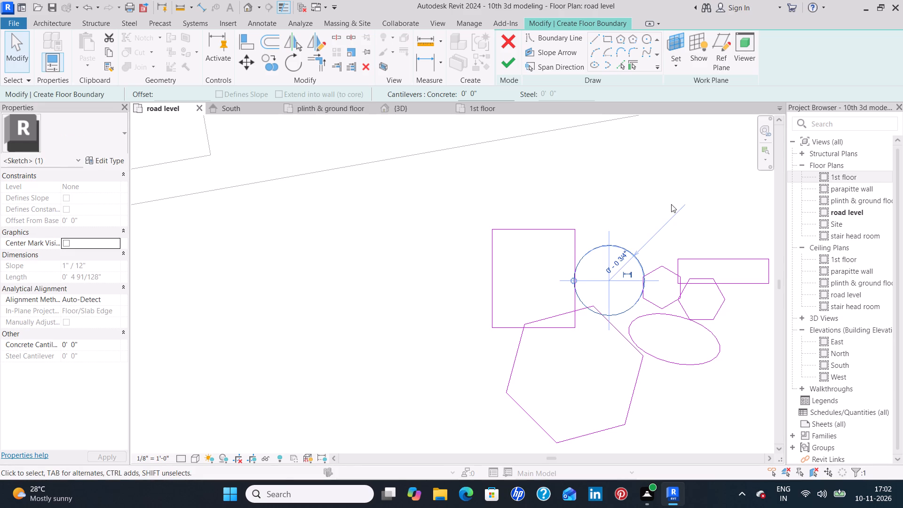
key(Up)
key(Up)
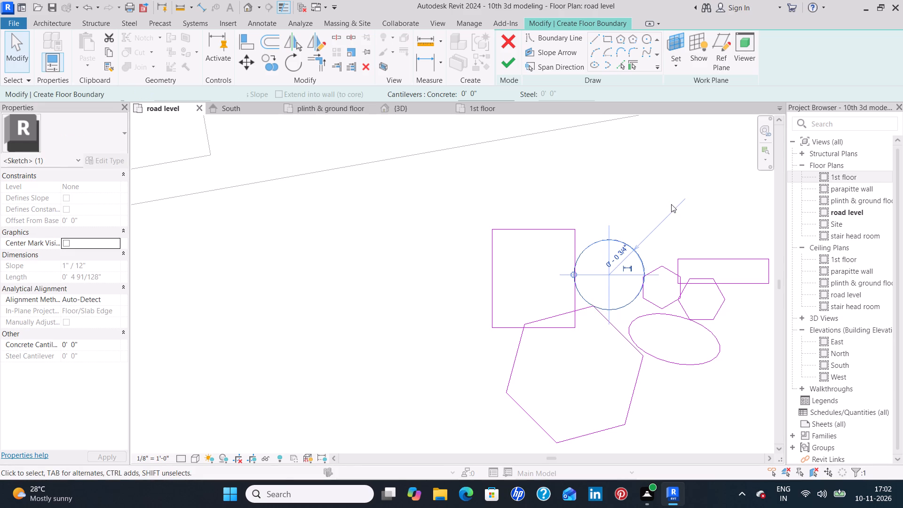
key(Up)
key(Up)
key(Up)
key(Up)
key(Up)
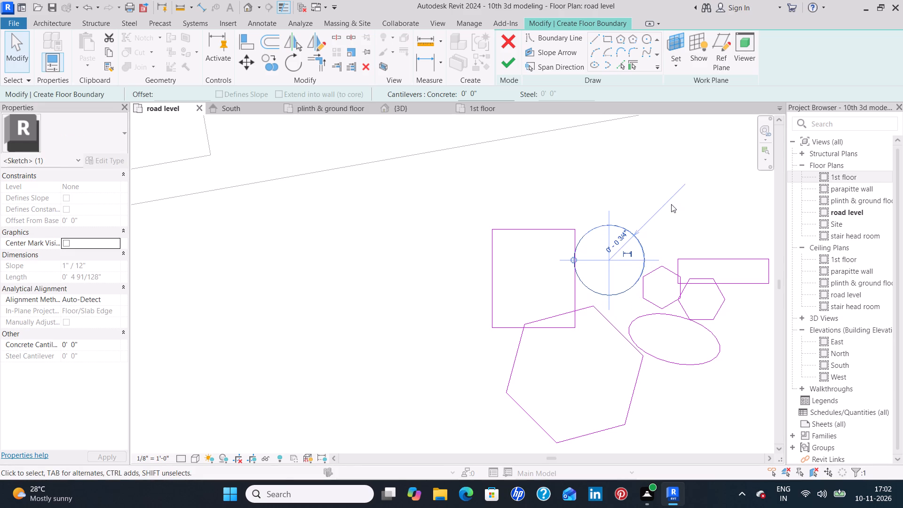
key(Right)
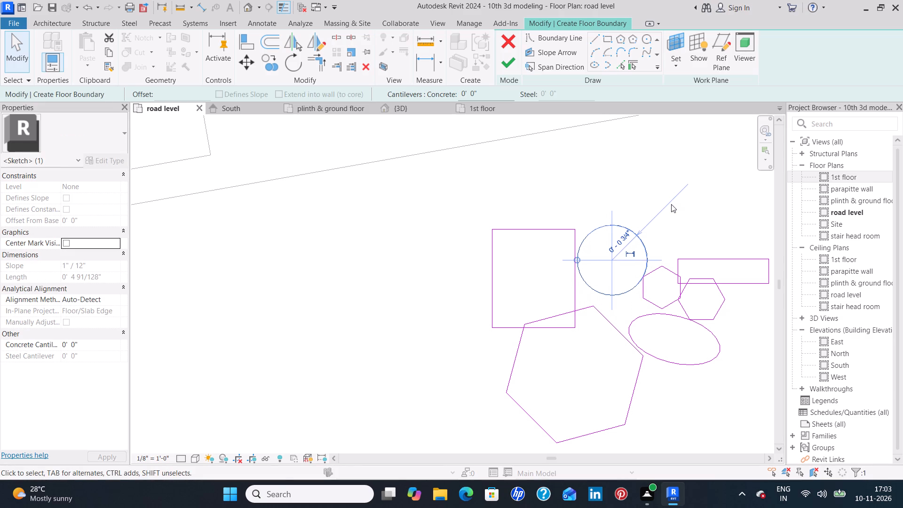
key(Left)
scroll(658, 249, up, 3)
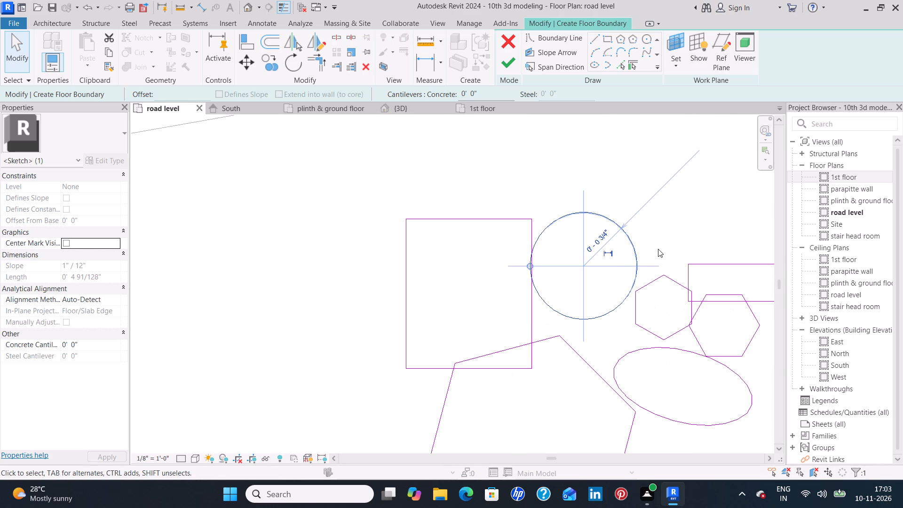
key(Right)
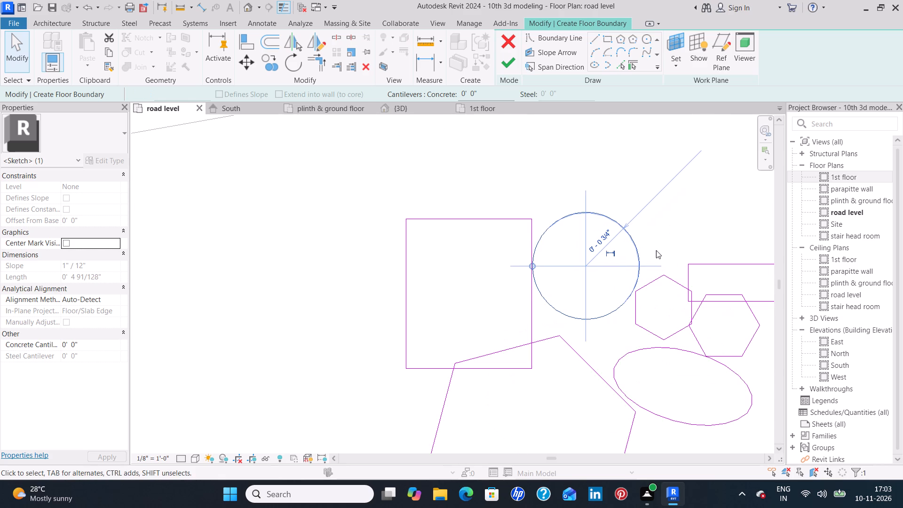
click(656, 250)
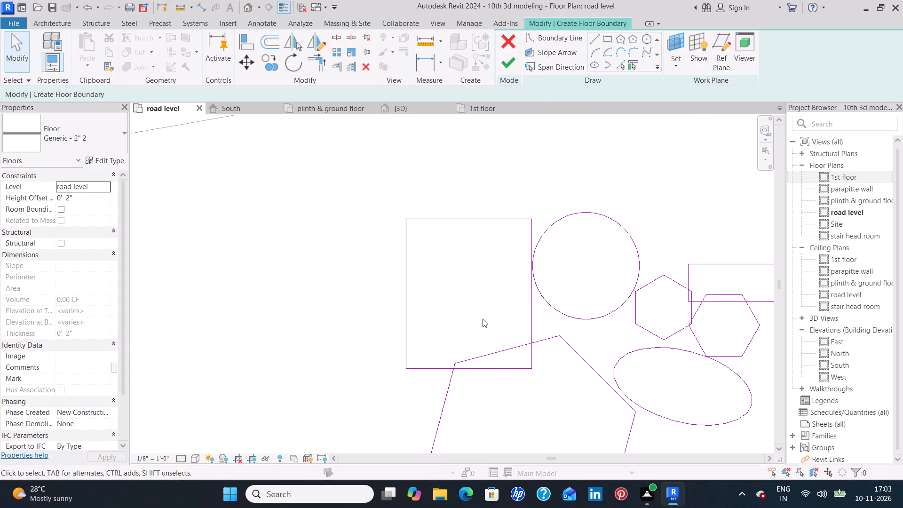
Nudge all four edges of the big rectangle beside the circle up together until they stop overlapping the large hexagon.
click(530, 312)
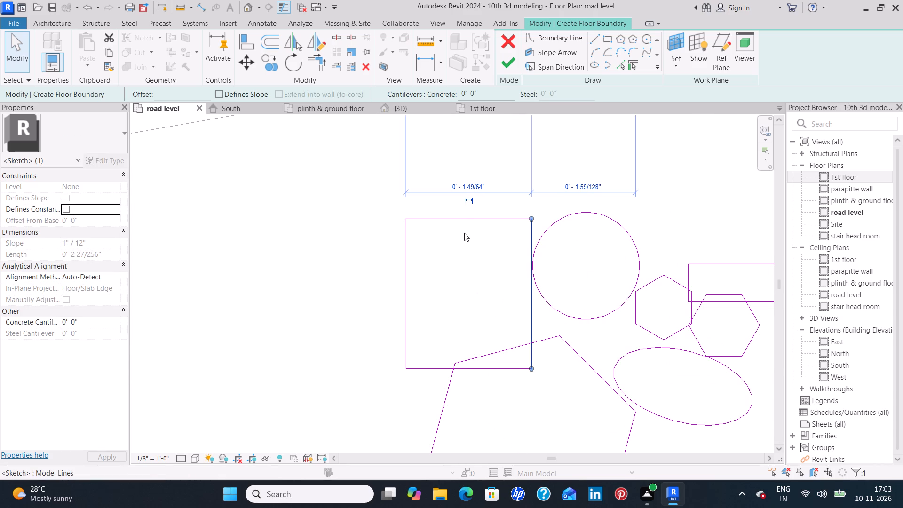
ctrl+click(467, 221)
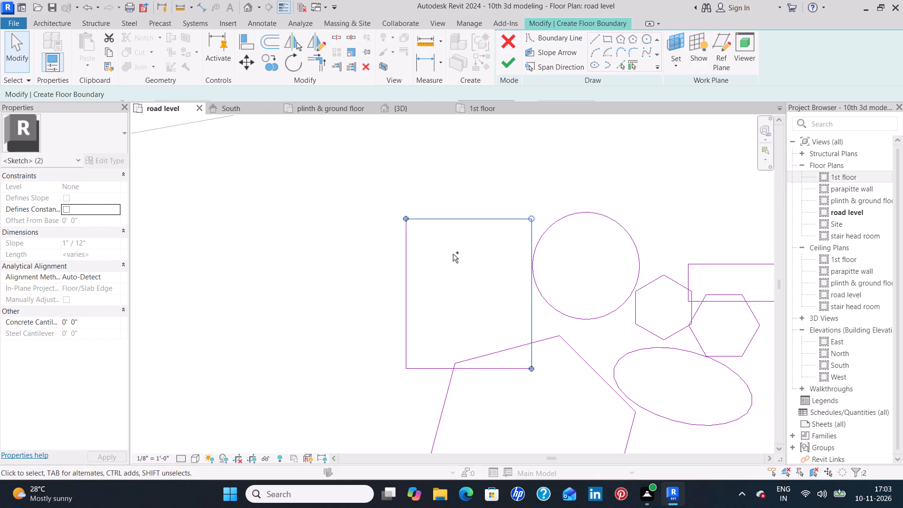
ctrl+click(409, 306)
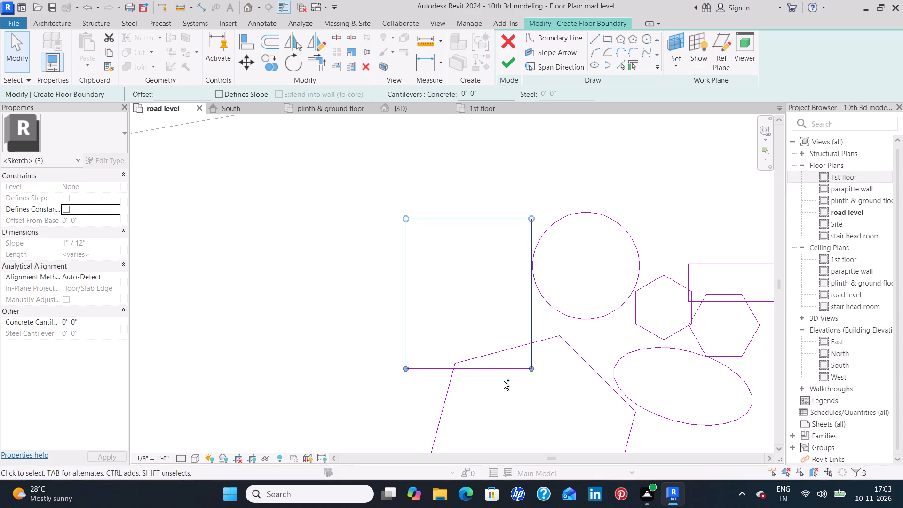
ctrl+click(510, 372)
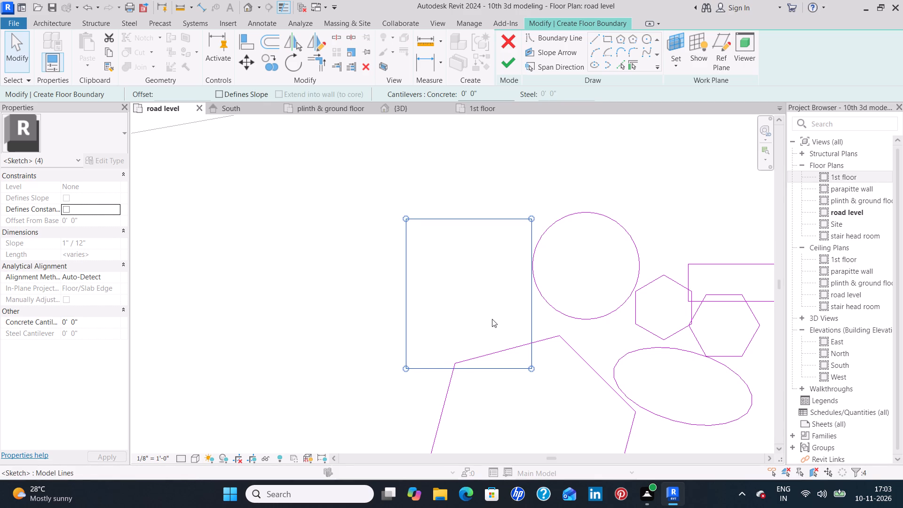
key(Up)
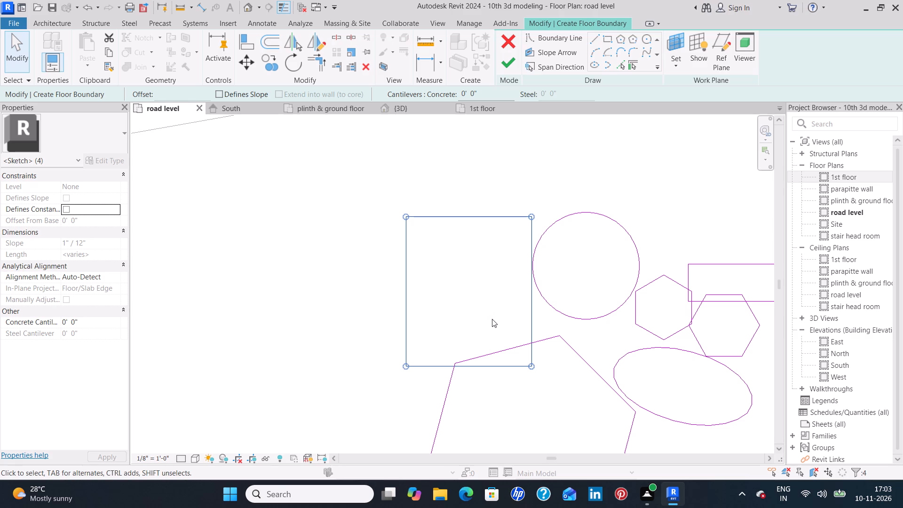
key(Up)
key(Up)
key(Up)
key(Up)
key(Up)
key(Up)
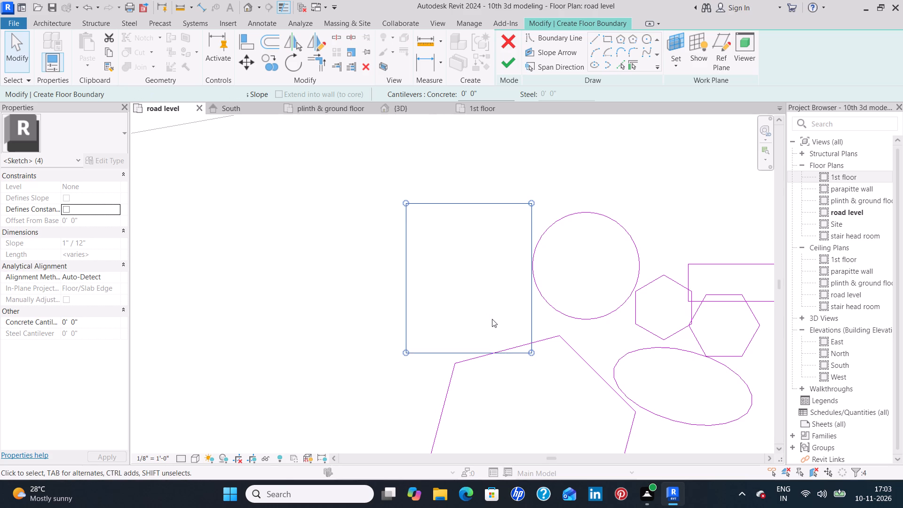
key(Up)
key(Up)
key(Up)
key(Up)
key(Up)
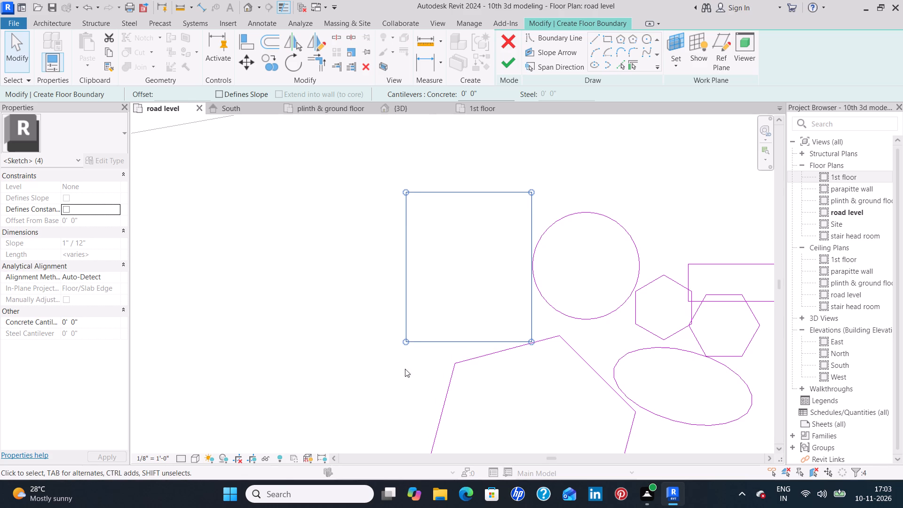
click(375, 344)
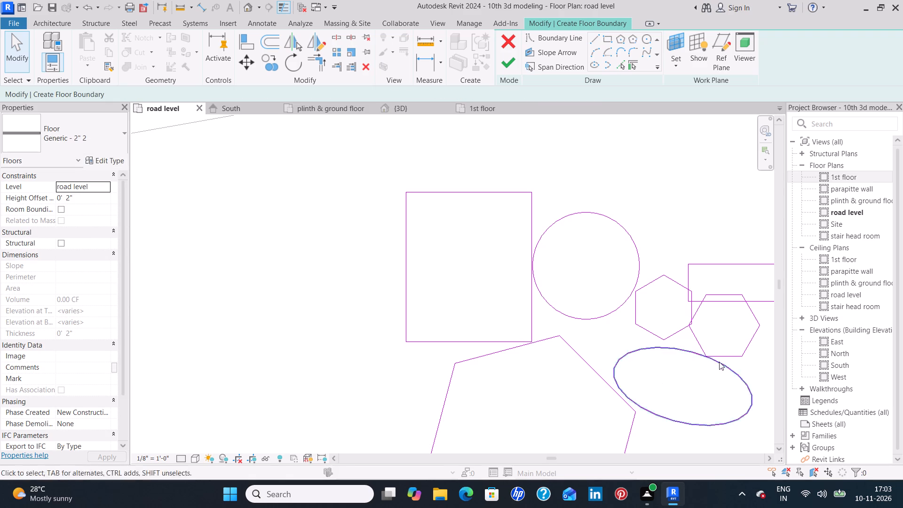
Nudge the long thin rectangle up, clear of both small hexagons beneath it.
middle_drag(723, 341, 537, 333)
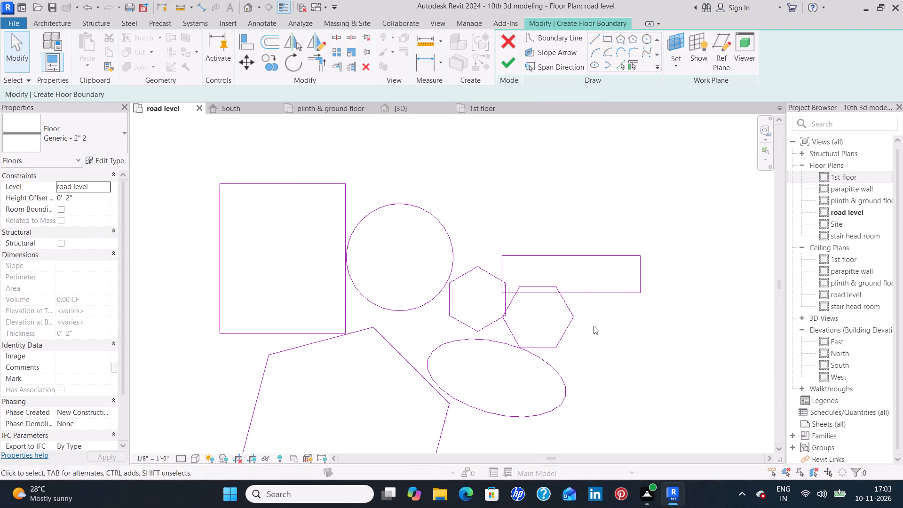
drag(625, 324, 592, 233)
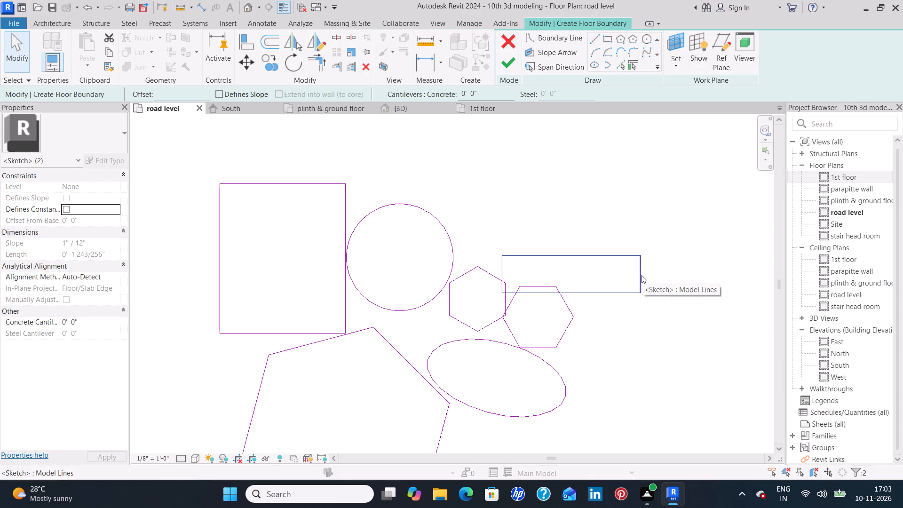
click(642, 275)
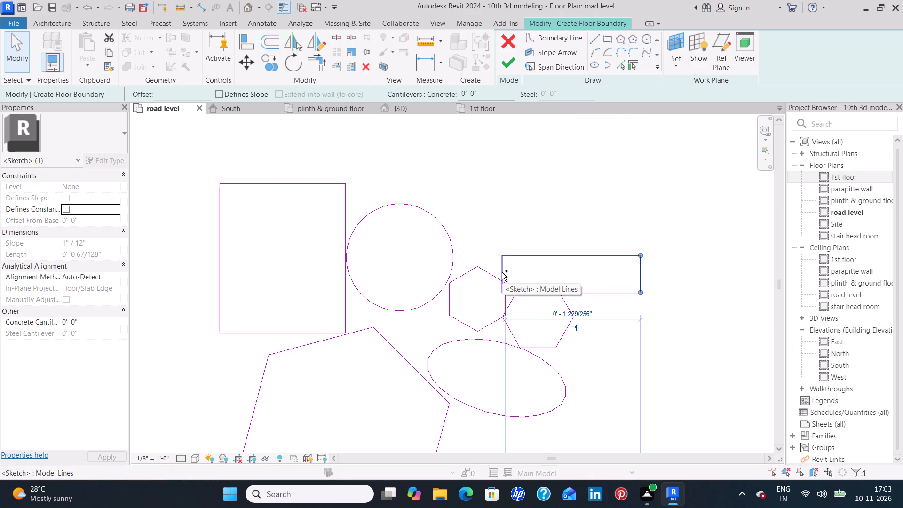
ctrl+click(502, 272)
ctrl+click(563, 254)
ctrl+click(601, 291)
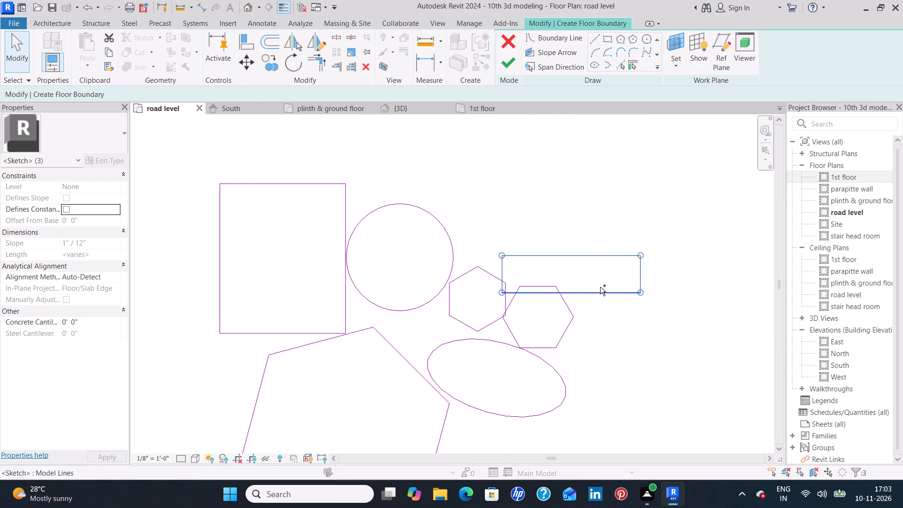
key(Up)
key(Up)
key(Up)
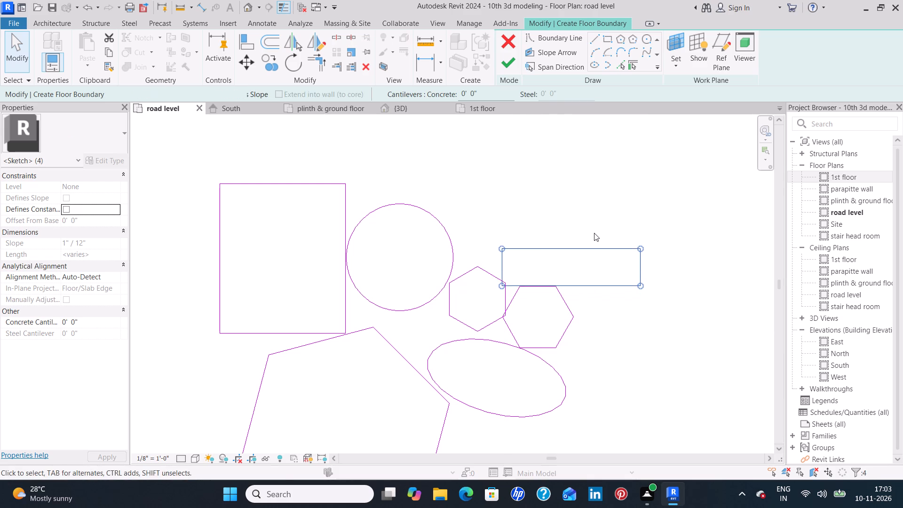
key(Up)
key(Up)
key(Up)
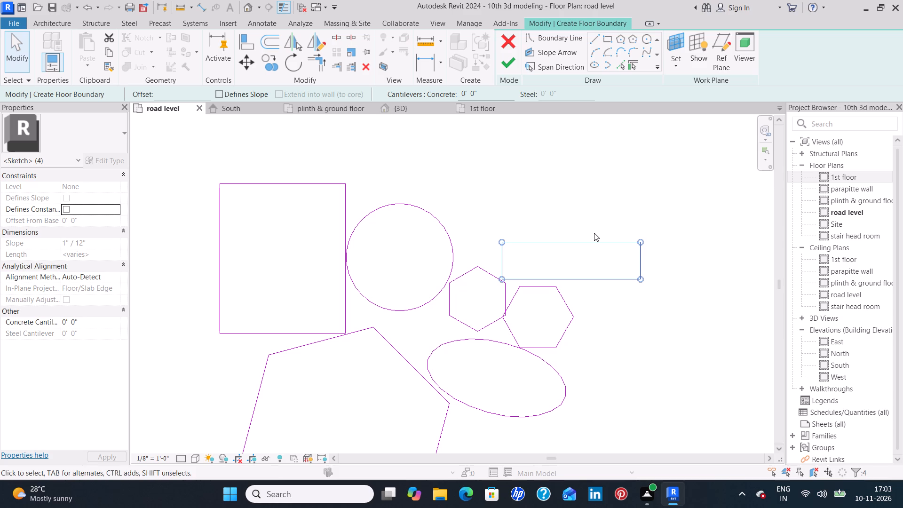
click(635, 346)
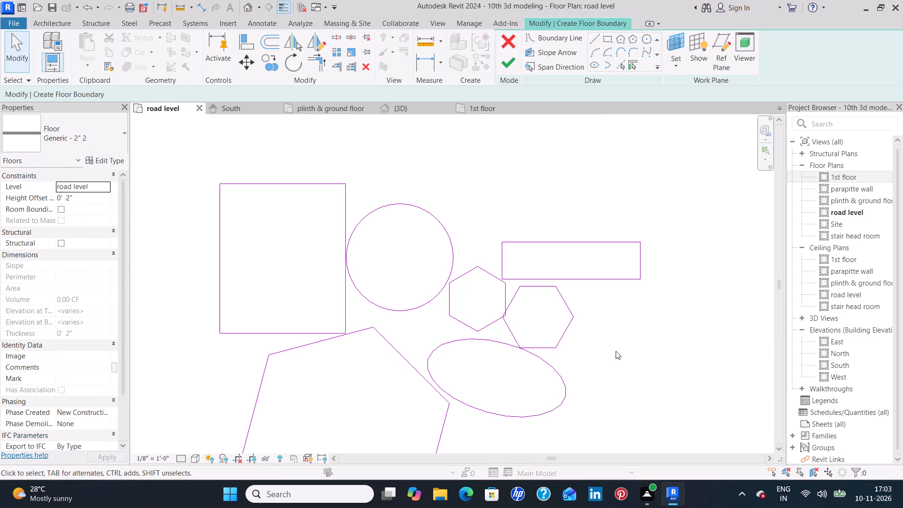
Nudge the small hexagon under the thin rectangle sideways, away from the neighbouring small hexagon.
drag(586, 361, 527, 284)
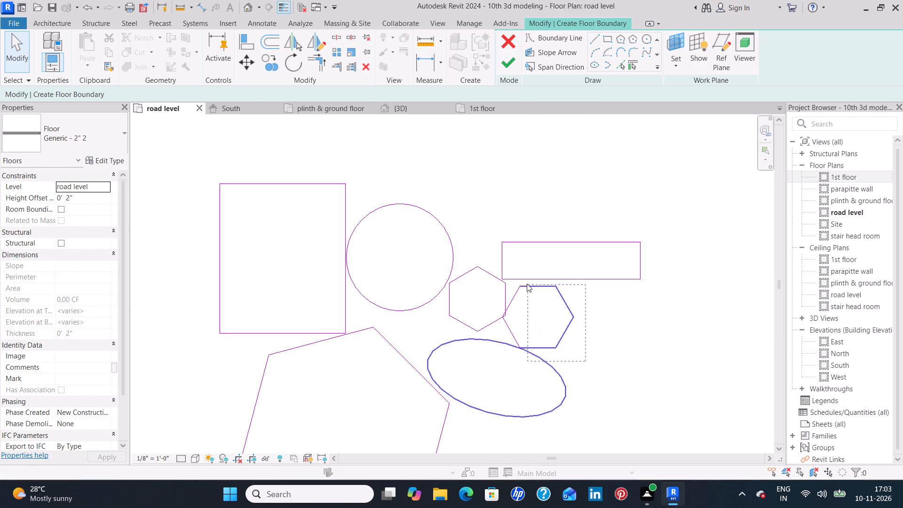
drag(527, 284, 549, 280)
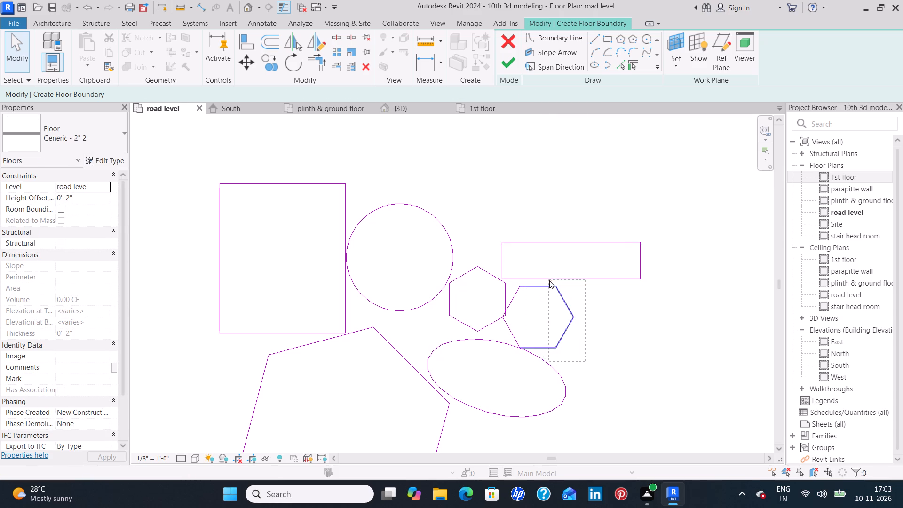
drag(549, 280, 551, 283)
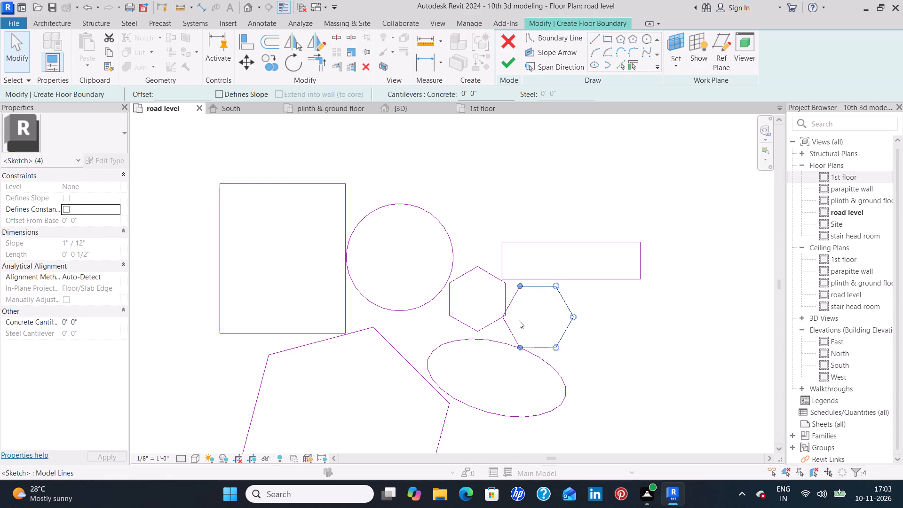
ctrl+click(515, 302)
ctrl+click(514, 337)
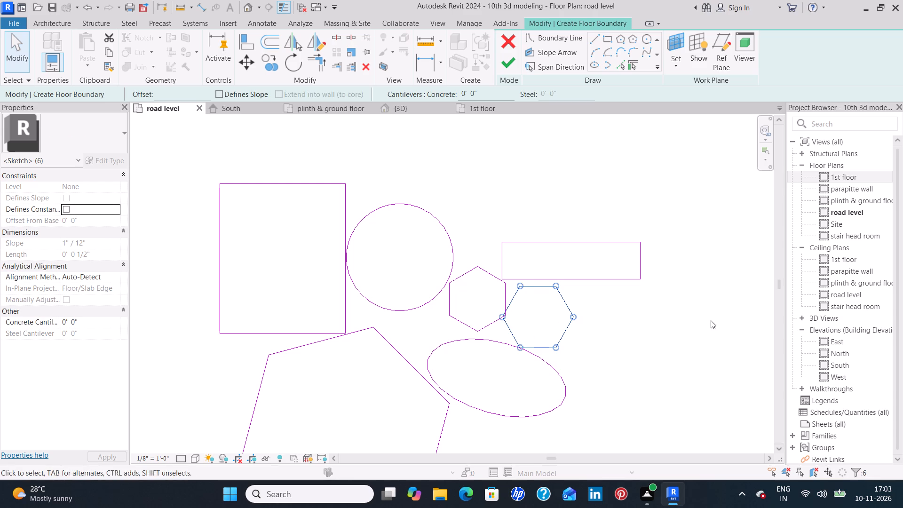
key(Right)
key(Right)
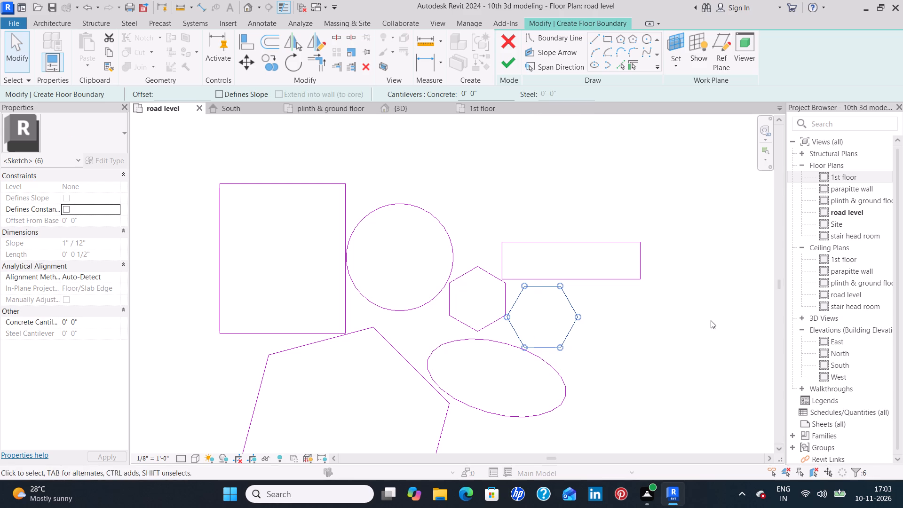
click(711, 319)
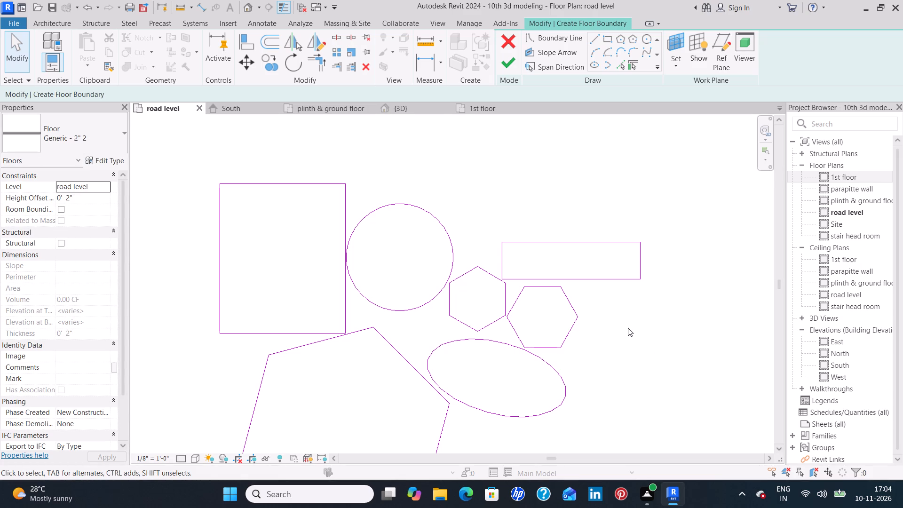
Finish the boundary sketch to create the Generic - 2" 2 floor from both stone clusters.
scroll(628, 328, down, 10)
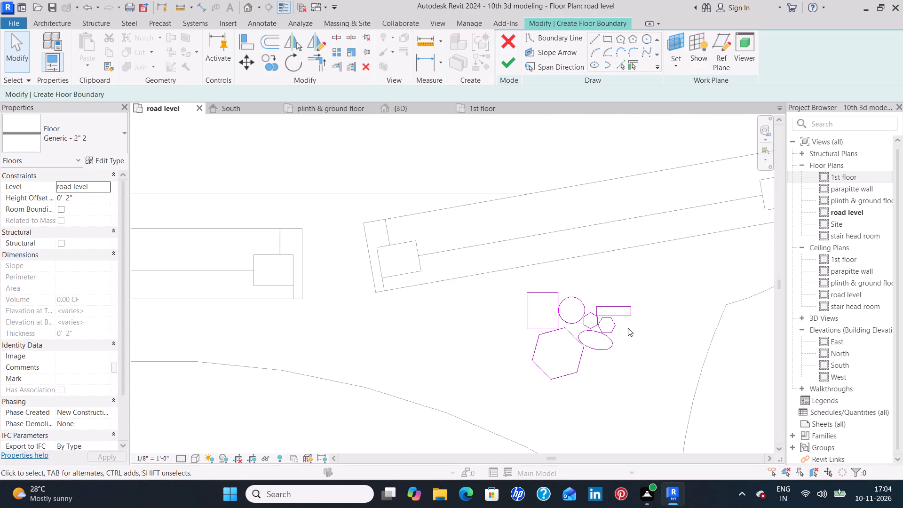
scroll(628, 328, down, 9)
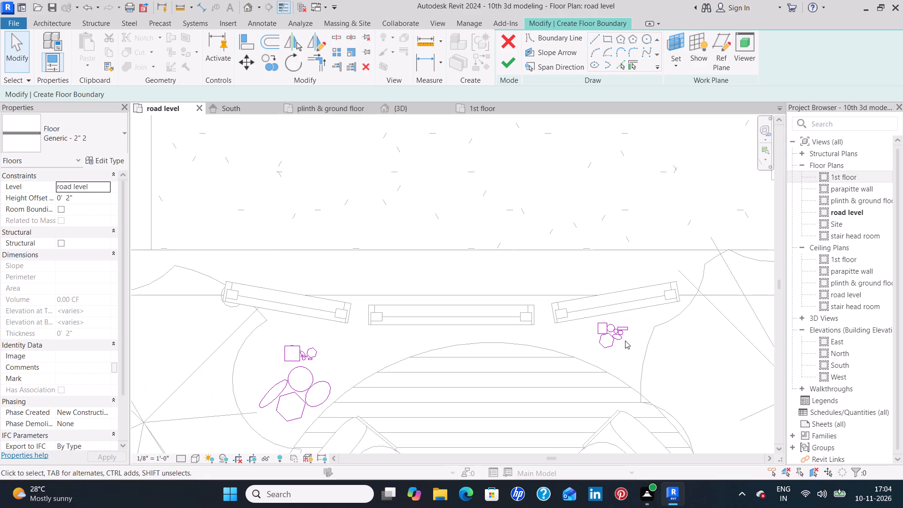
click(504, 67)
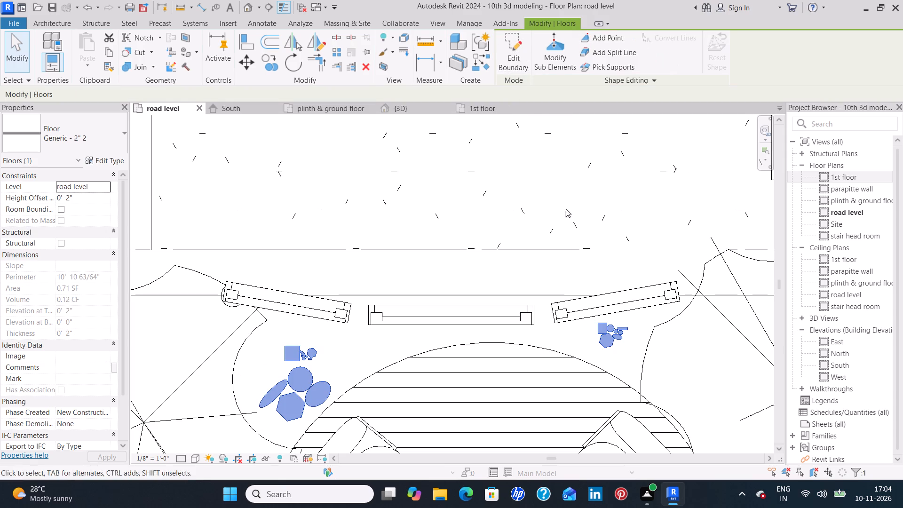
click(540, 217)
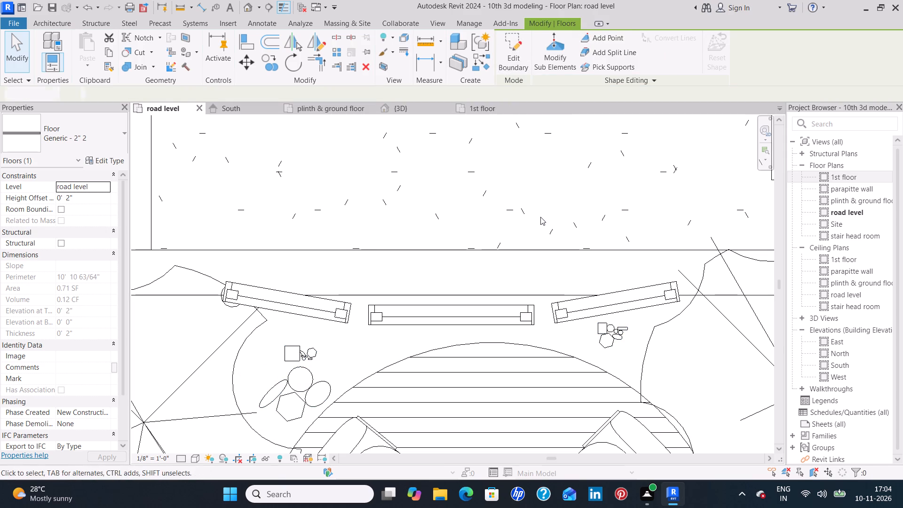
Switch to the {3D} view to check the front garden.
scroll(545, 263, down, 8)
middle_drag(554, 365, 534, 291)
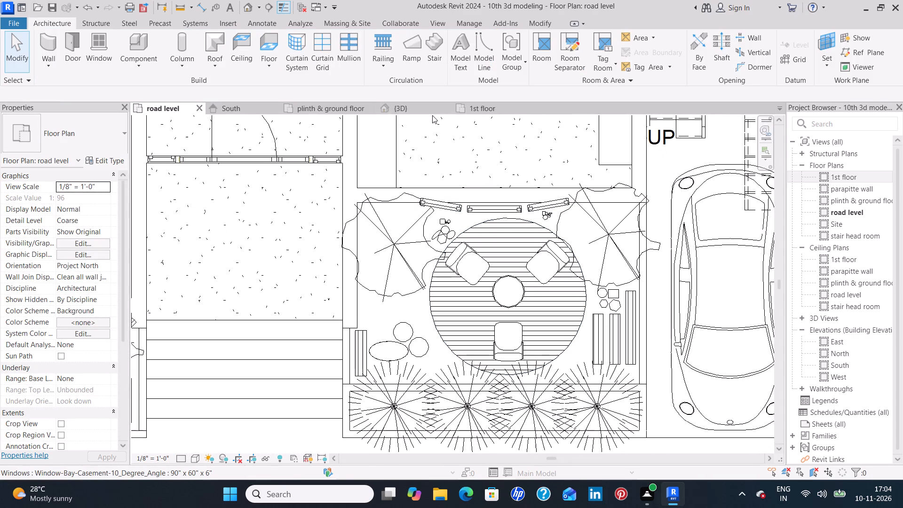
click(417, 112)
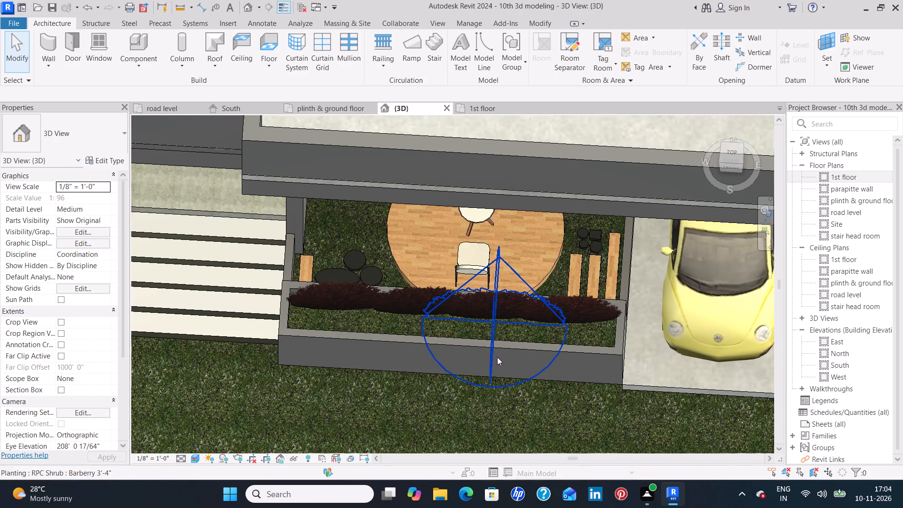
Examine the stone cluster and plants beside the round wooden seating floor, on the entrance steps' side of the front garden.
shift+middle_drag(531, 294, 523, 250)
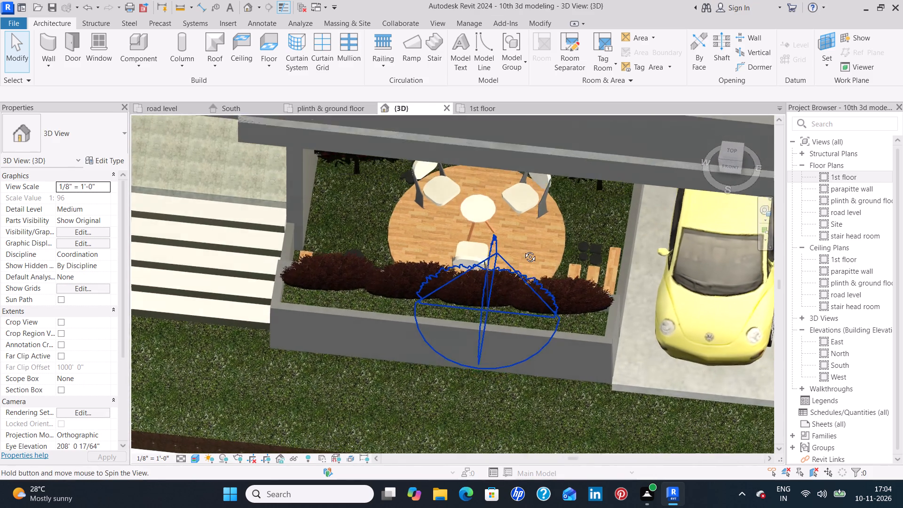
shift+middle_drag(523, 250, 523, 237)
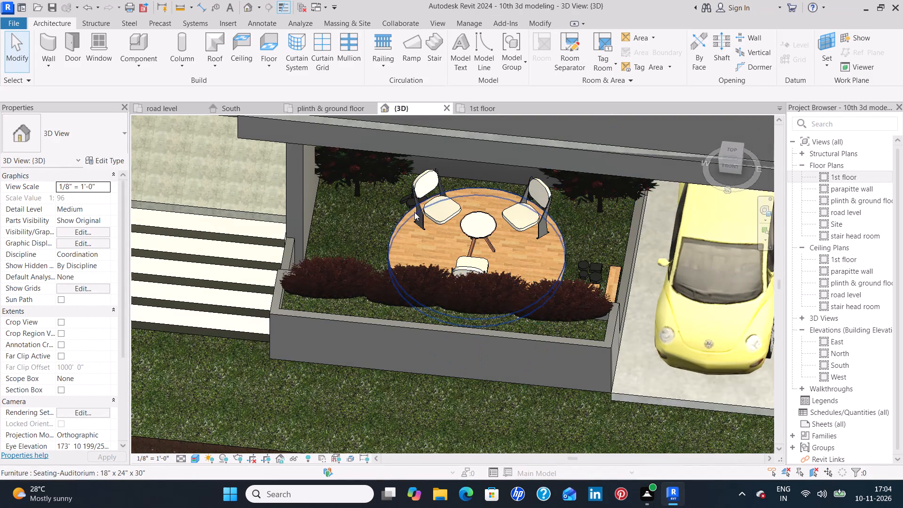
shift+middle_drag(380, 216, 396, 242)
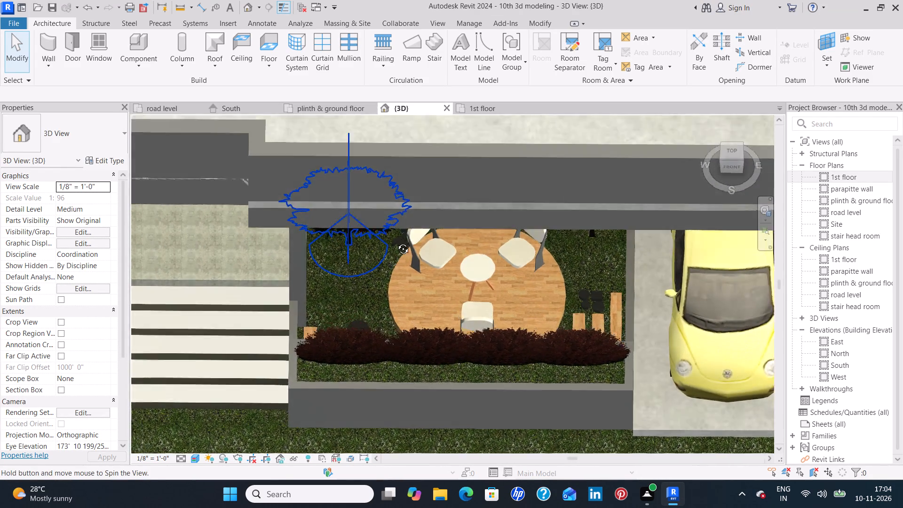
shift+middle_drag(396, 242, 398, 248)
scroll(395, 290, up, 7)
middle_drag(347, 261, 346, 260)
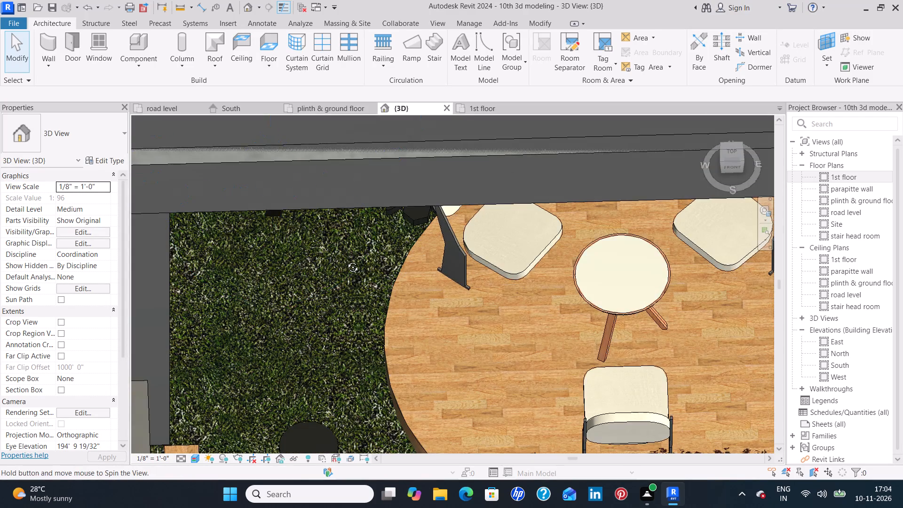
middle_drag(346, 260, 345, 230)
middle_drag(350, 281, 359, 298)
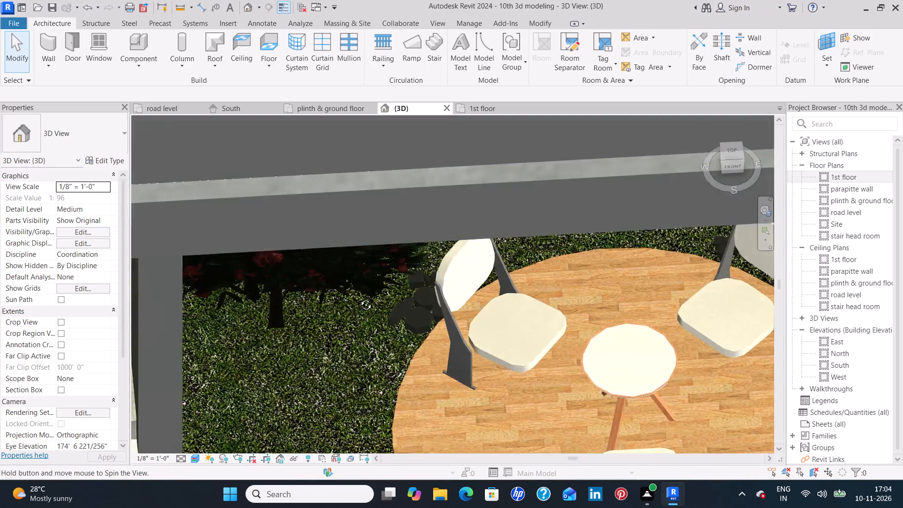
middle_drag(359, 298, 363, 305)
shift+middle_drag(383, 363, 382, 311)
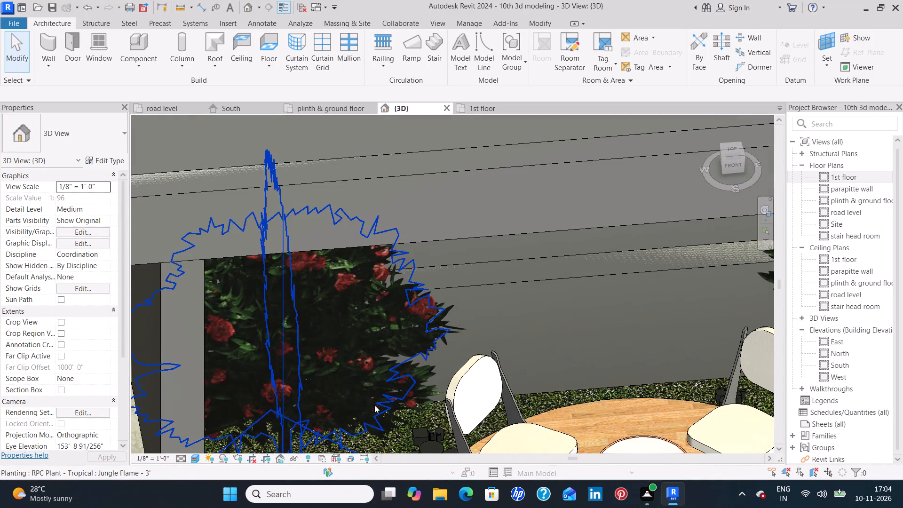
middle_drag(378, 402, 376, 260)
scroll(393, 295, up, 3)
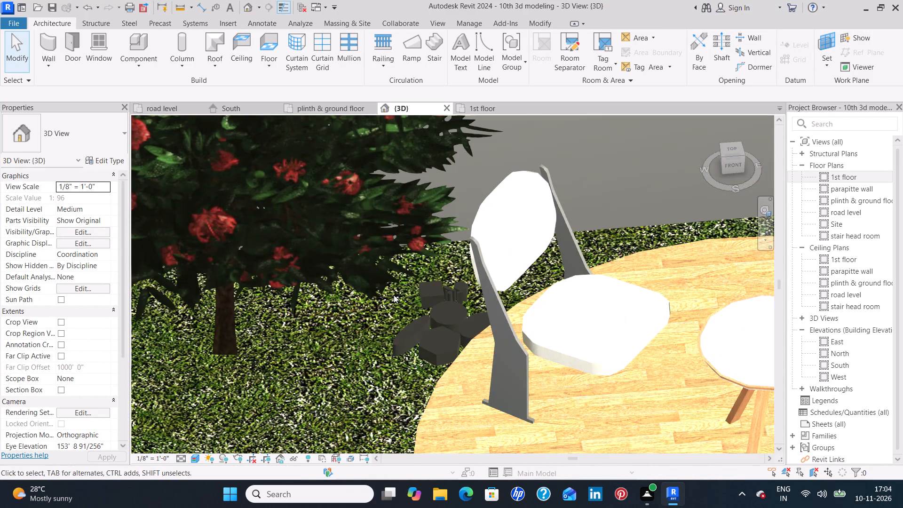
scroll(454, 284, up, 8)
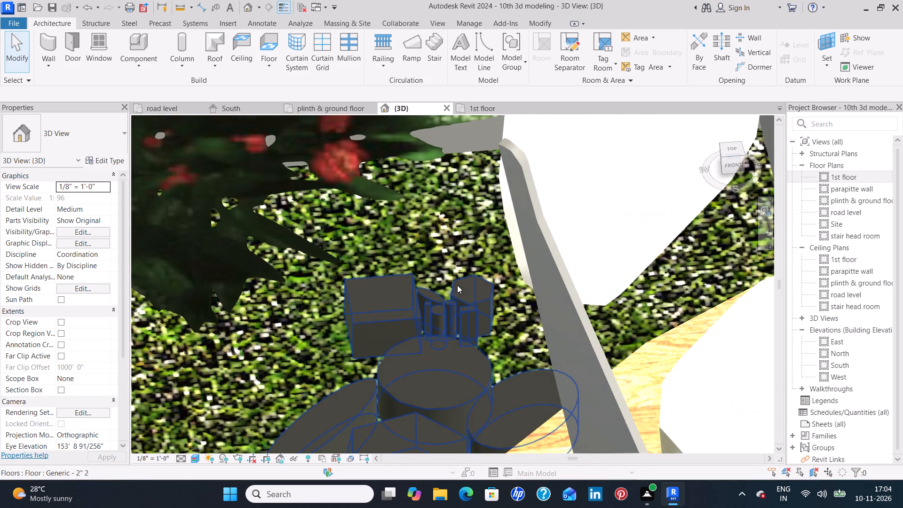
scroll(333, 377, down, 6)
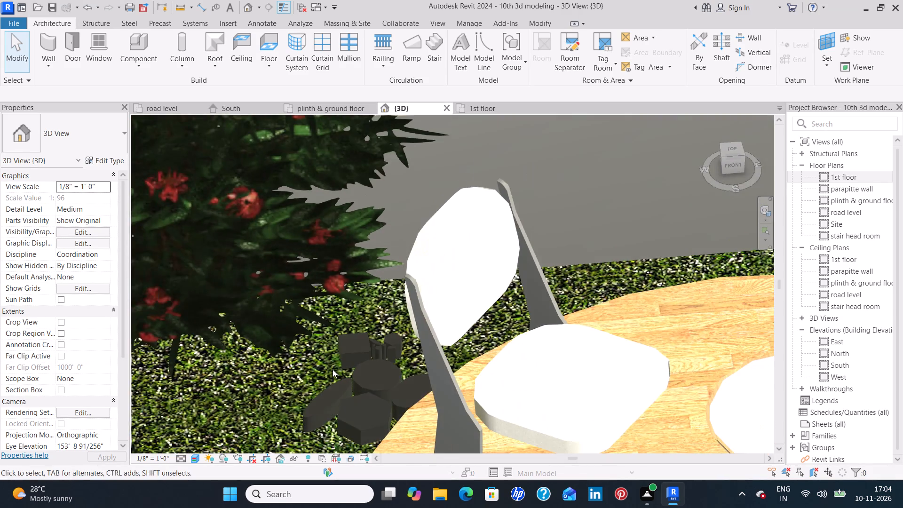
scroll(333, 369, down, 9)
Examine the stone cluster behind the chair on the car's side and the overall front of the house.
scroll(516, 343, up, 4)
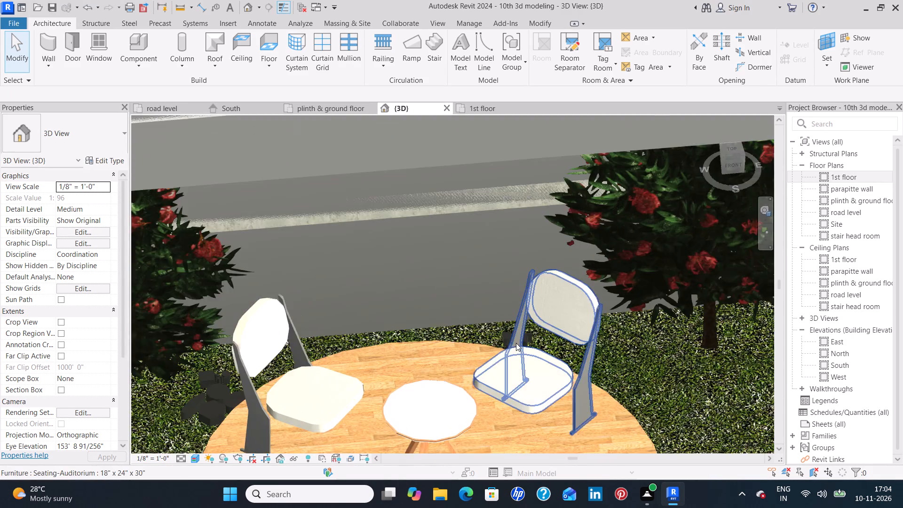
scroll(516, 343, up, 5)
scroll(463, 341, up, 6)
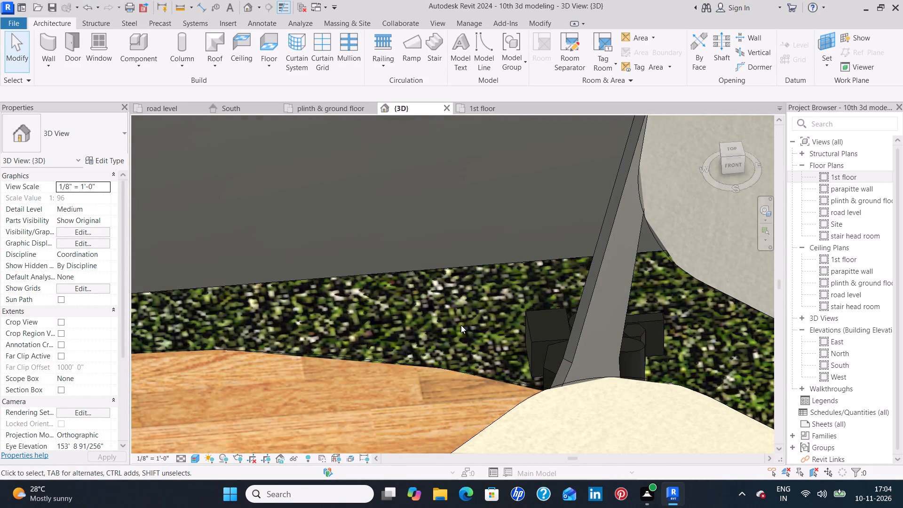
scroll(461, 325, down, 15)
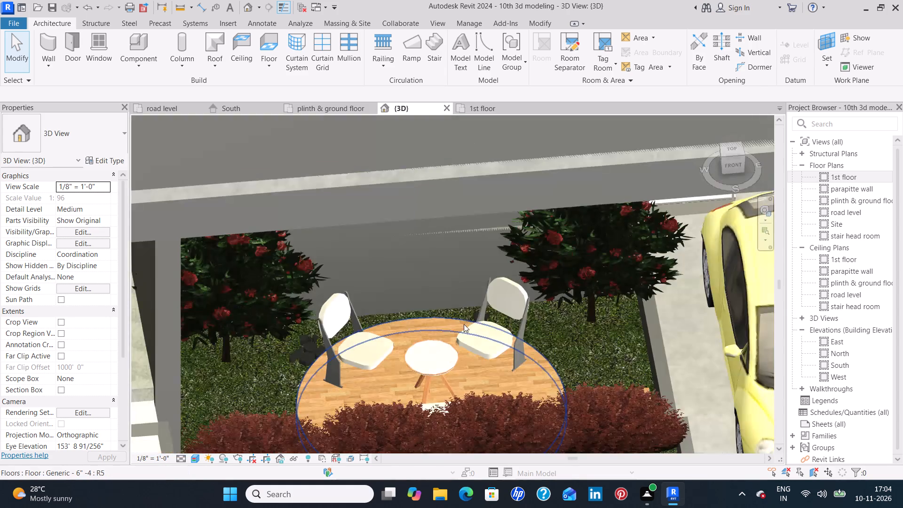
scroll(464, 325, down, 9)
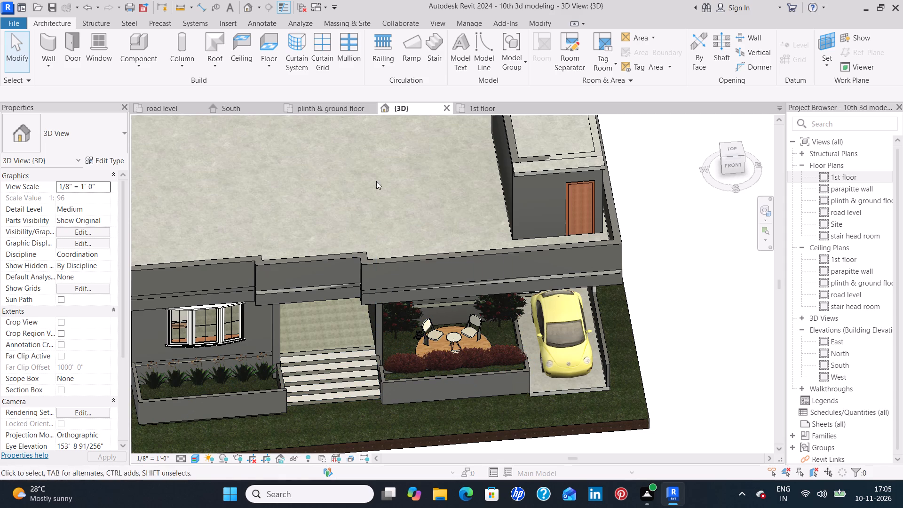
In the road level plan, start a Generic - 2" 2 floor and sketch a rectangle about 0'-7" by 0'-2" below the window planter's leftmost short strip.
click(171, 111)
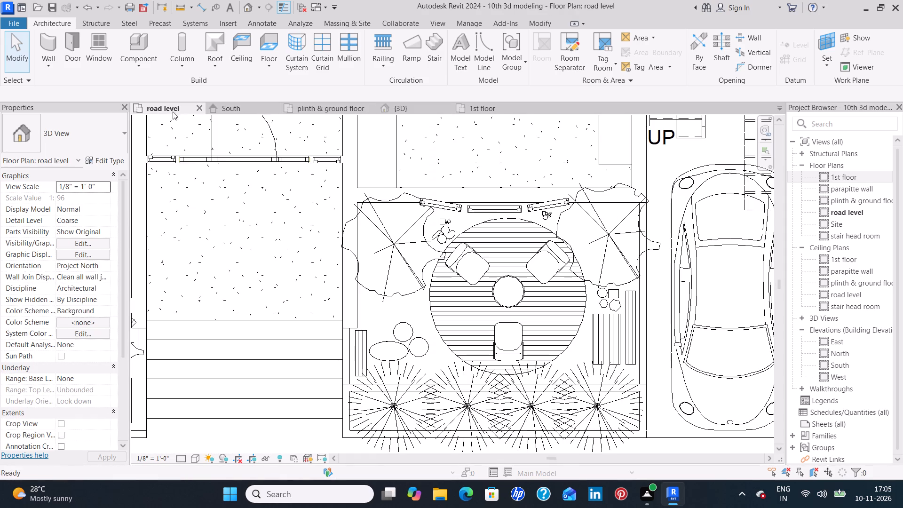
middle_drag(259, 417, 478, 311)
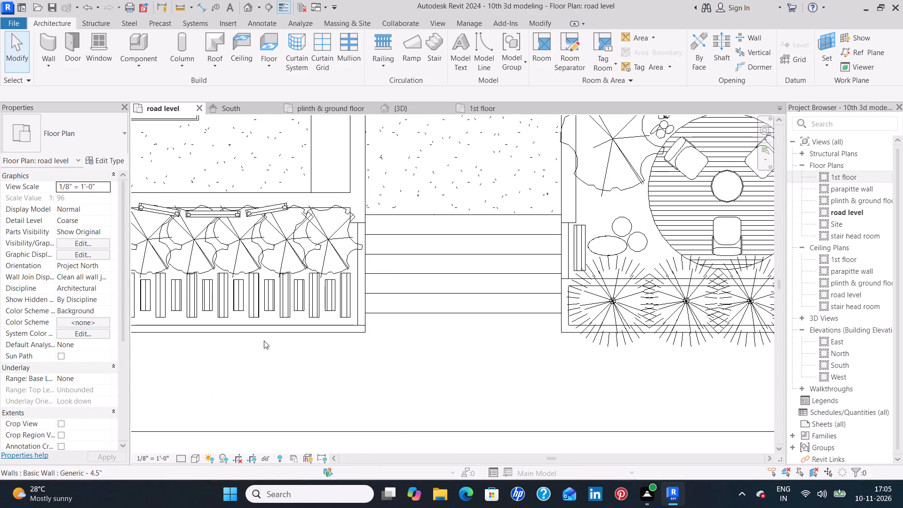
middle_drag(273, 344, 469, 351)
scroll(319, 296, up, 5)
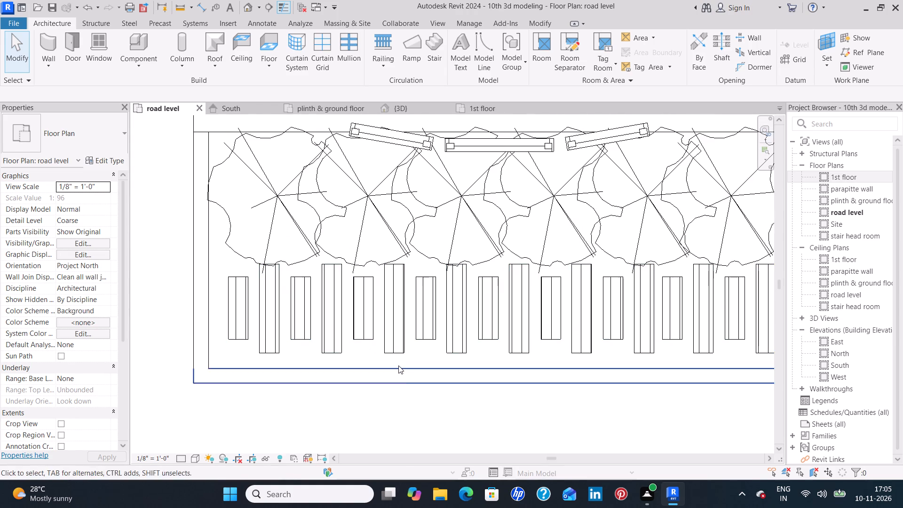
middle_drag(398, 365, 384, 317)
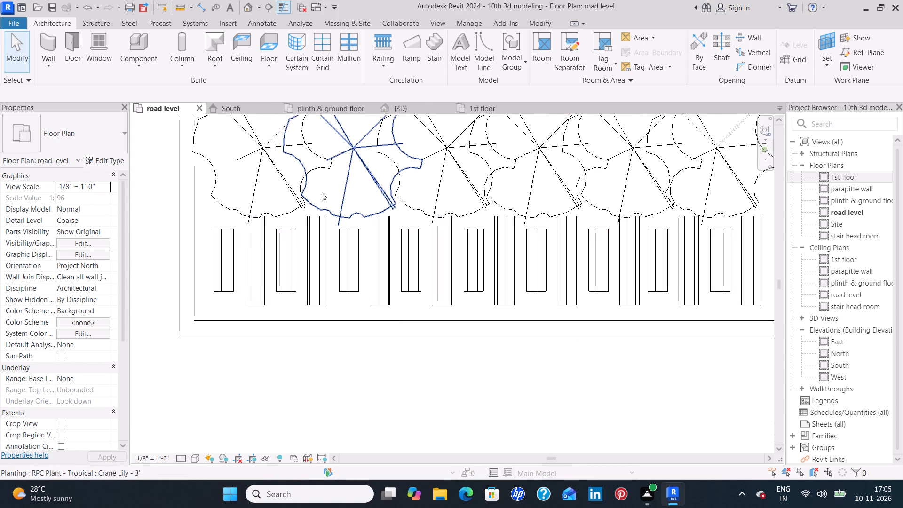
click(268, 38)
click(117, 132)
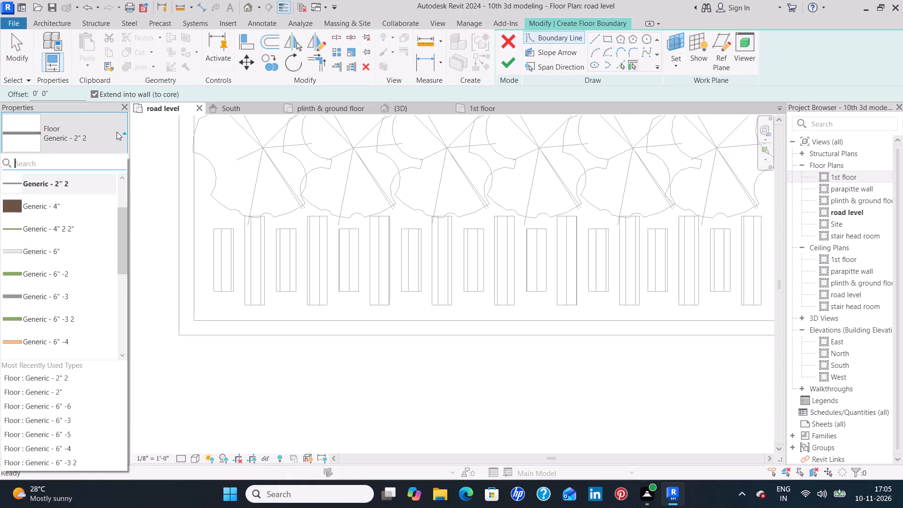
click(116, 133)
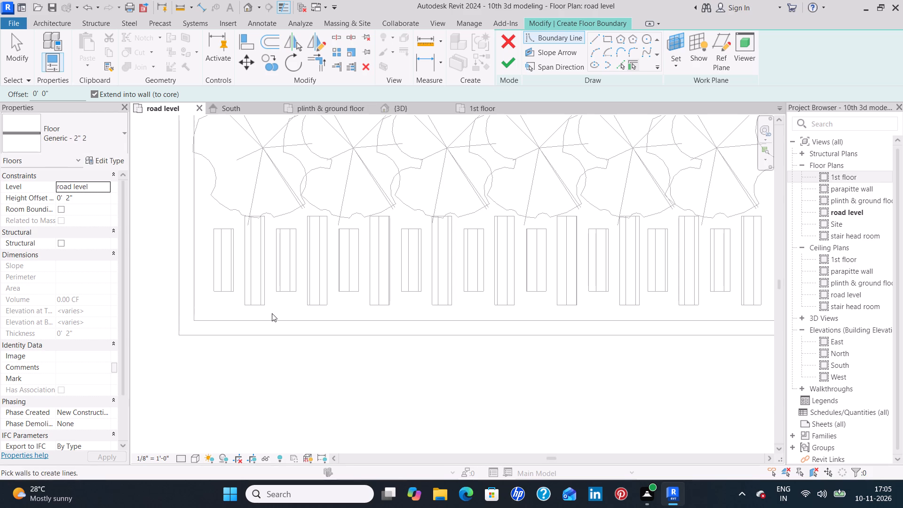
click(608, 40)
click(210, 304)
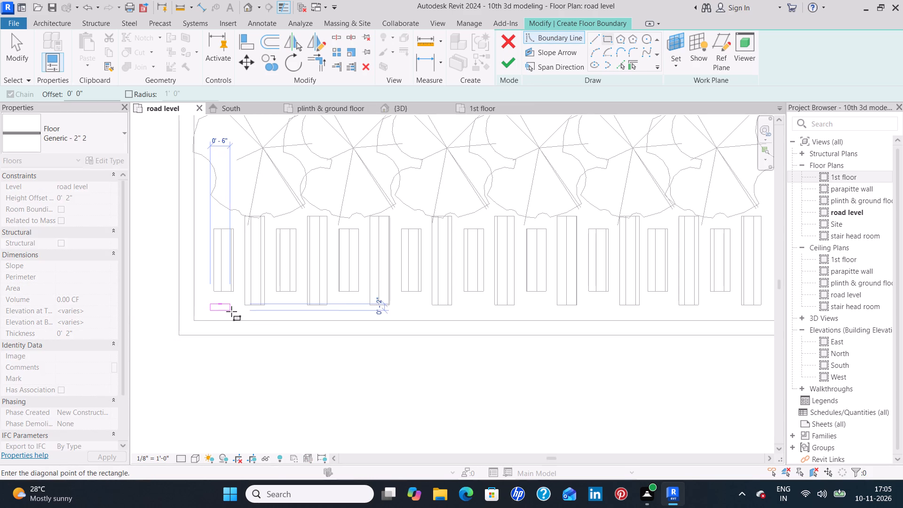
click(233, 311)
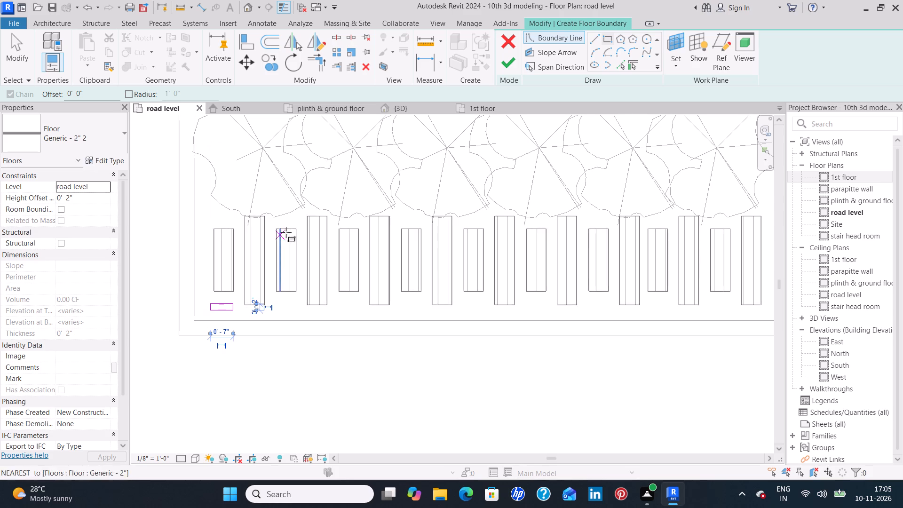
Sketch thin rectangles about 0'-5" by 0'-1" above the fourth short strip and 0'-6 1/2" by 0'-2" above the seventh.
click(404, 218)
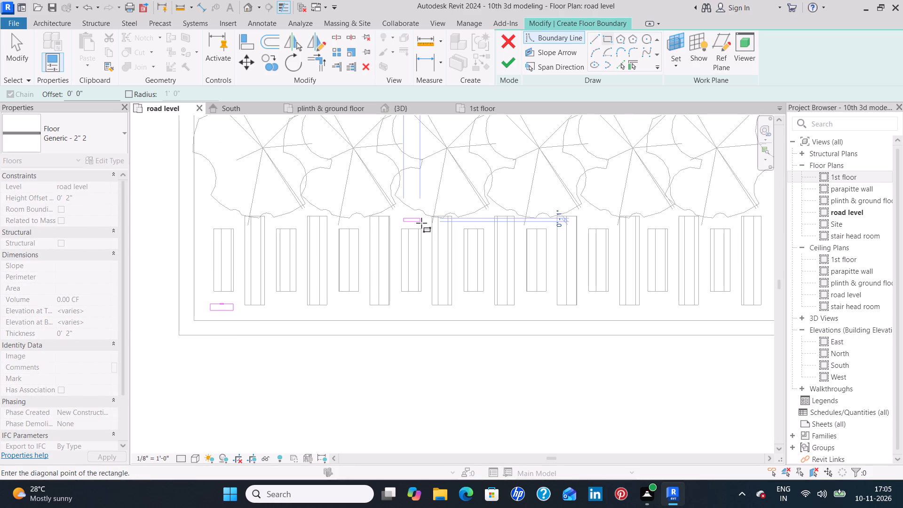
click(421, 223)
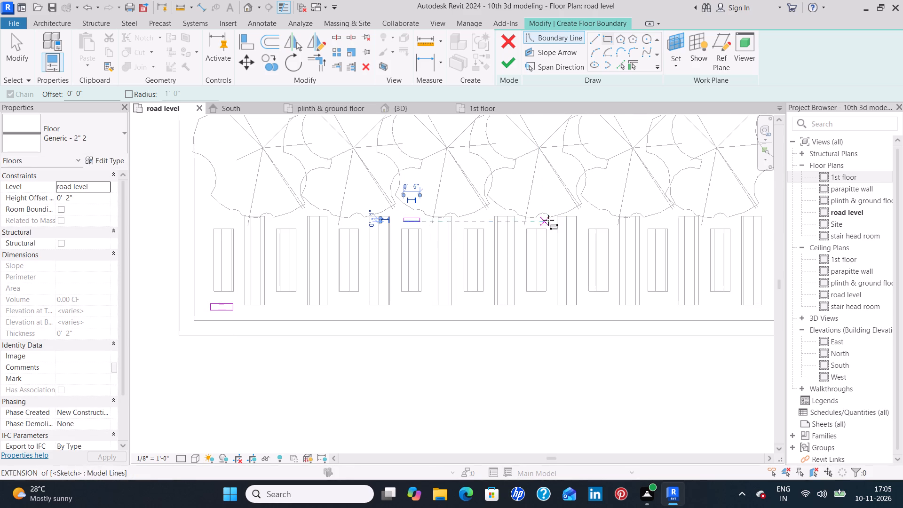
click(590, 222)
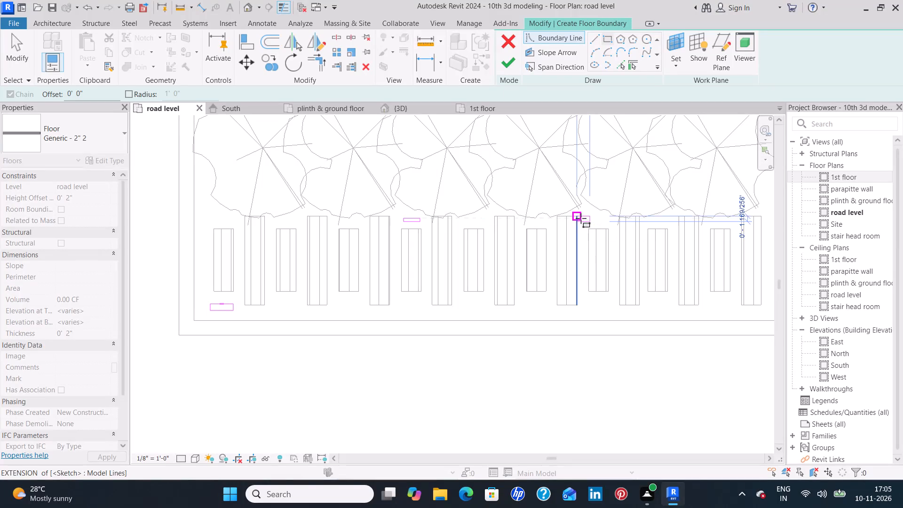
click(609, 219)
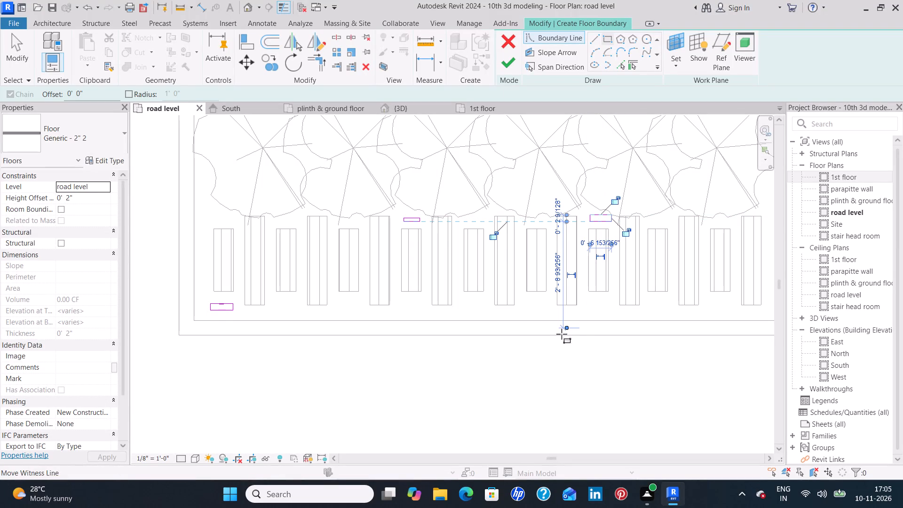
Sketch a square boundary about 0'-2" by 0'-2" below the last short strip, nearest the entrance steps.
middle_drag(651, 304, 496, 292)
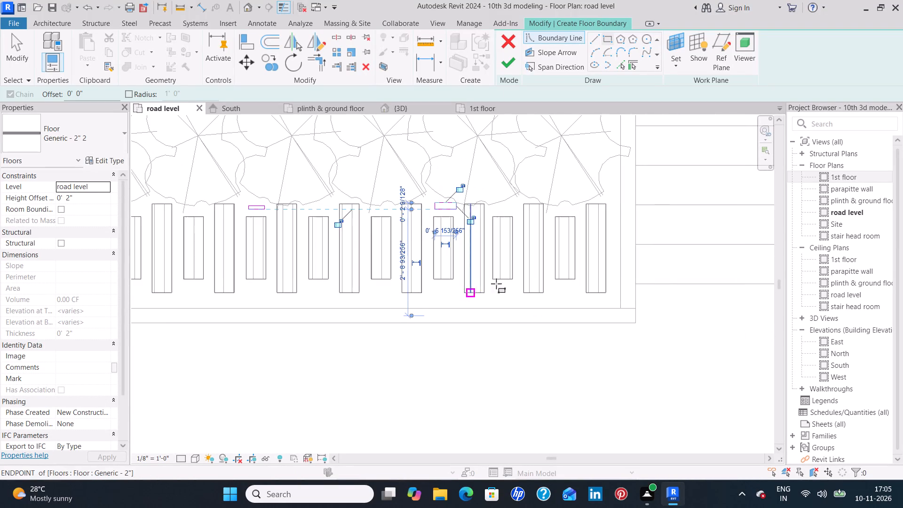
click(560, 294)
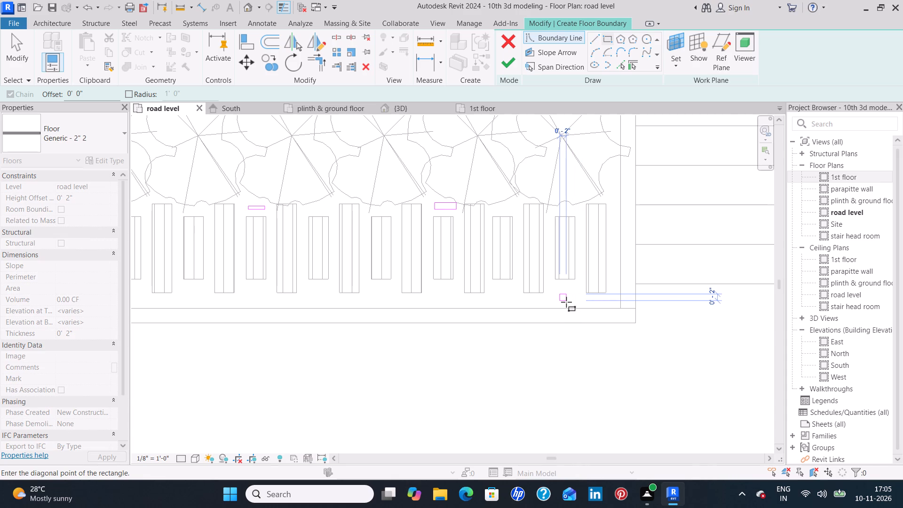
click(565, 302)
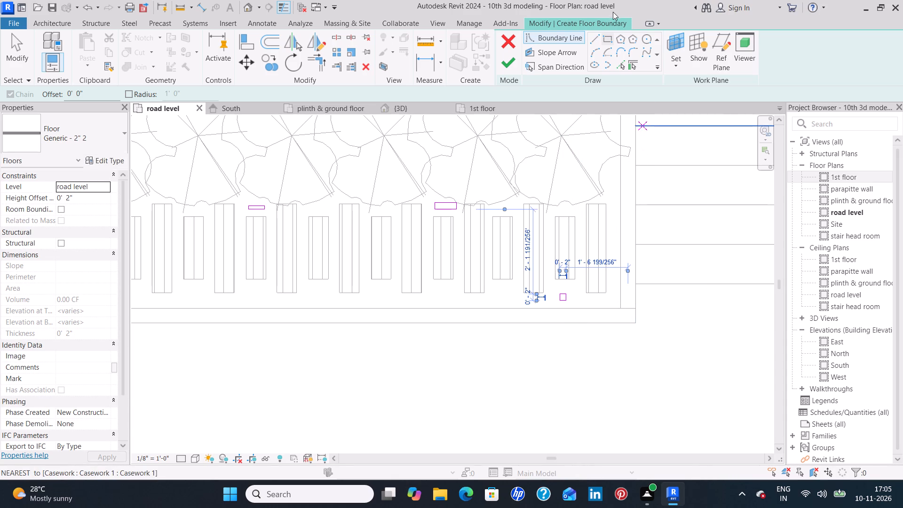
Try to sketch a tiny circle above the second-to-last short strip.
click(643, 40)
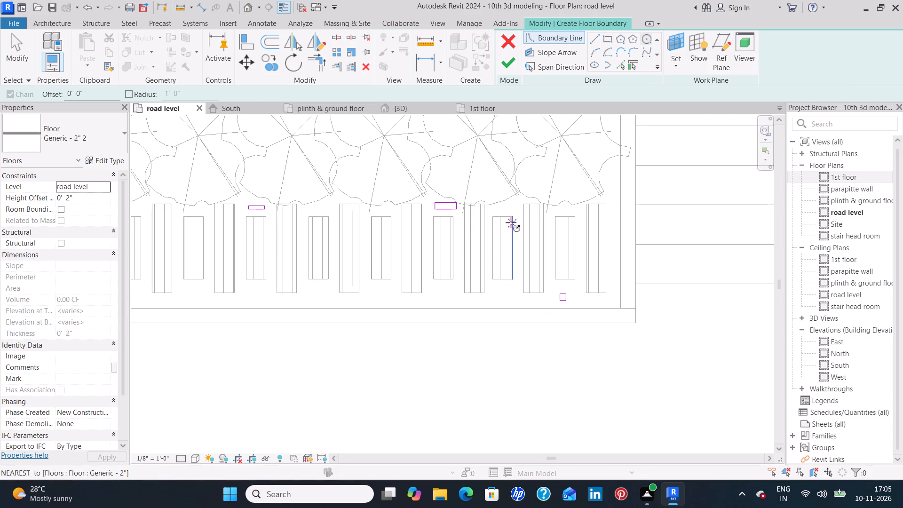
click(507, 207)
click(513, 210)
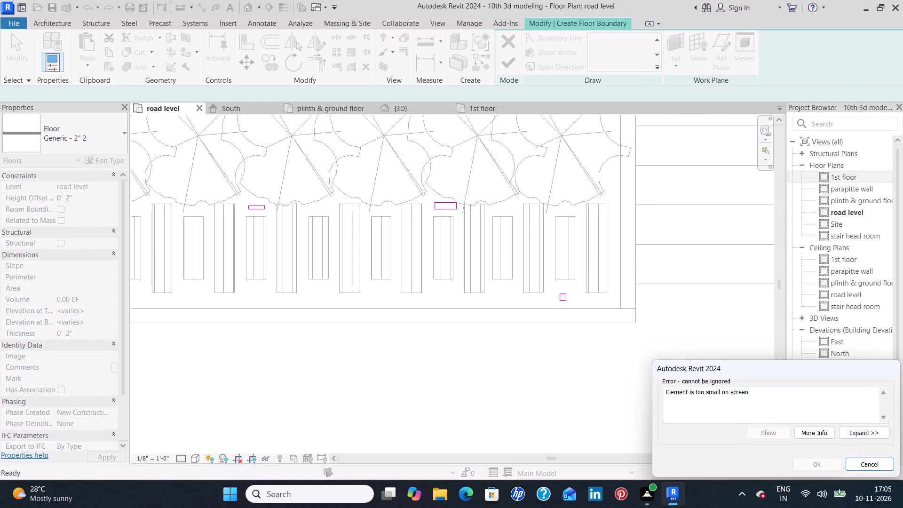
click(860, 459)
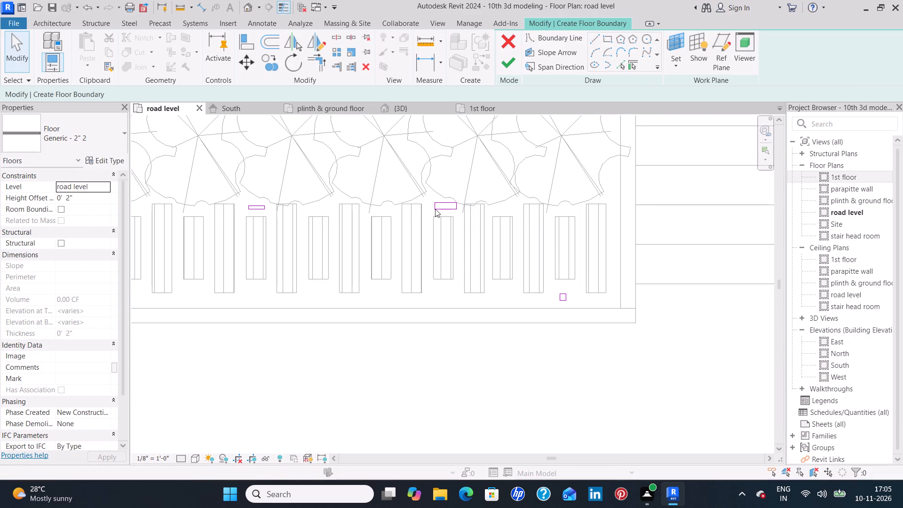
Sketch a circle with a radius of about 0'-1" above the second-to-last short strip.
scroll(435, 206, up, 7)
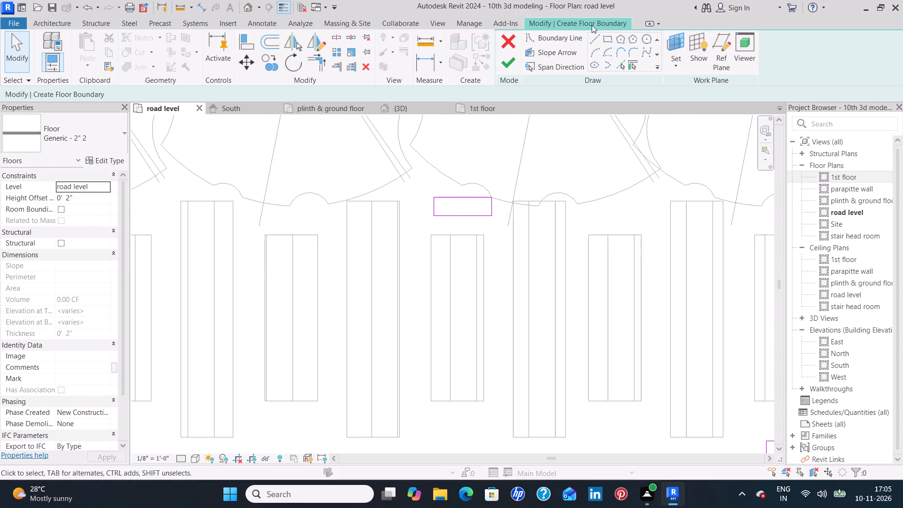
click(647, 39)
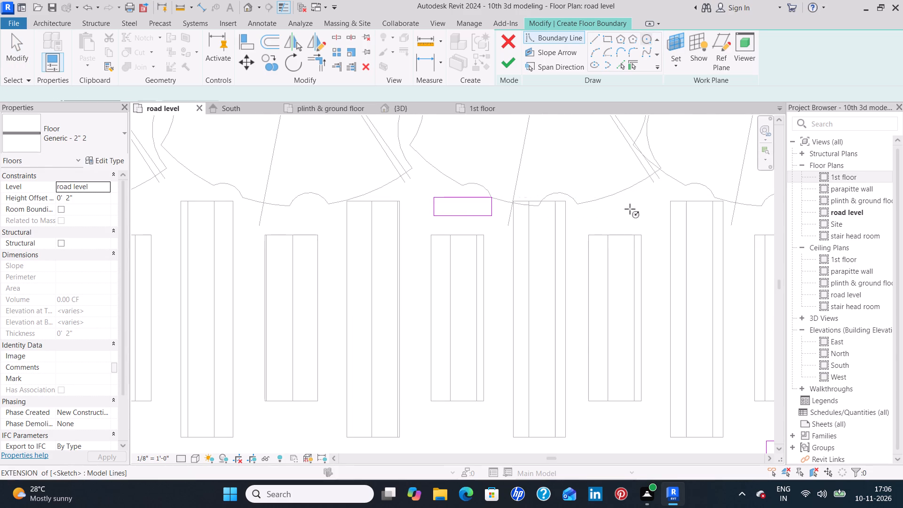
click(622, 214)
click(632, 221)
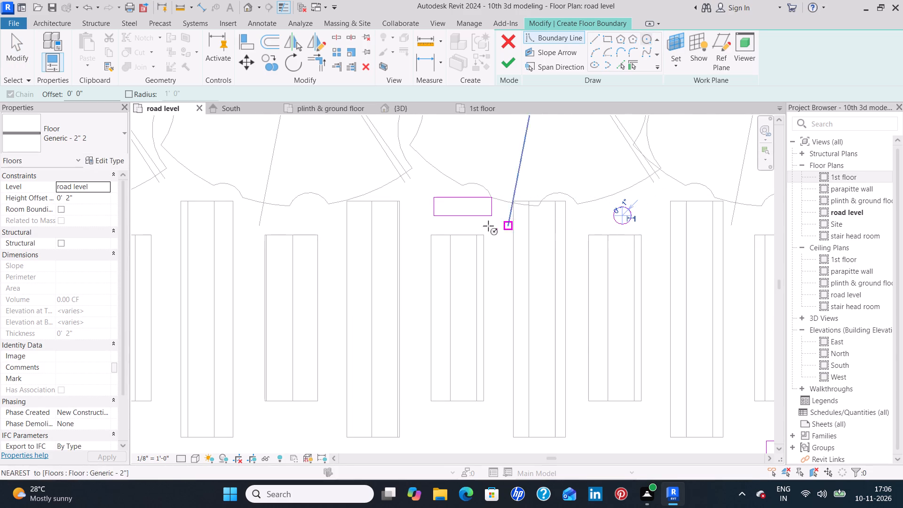
Sketch a circle with a radius of about 0'-1.8" below the sixth short strip.
drag(279, 429, 290, 436)
click(290, 436)
Sketch a circle with a radius of about 0'-1" beside the planter's end wall, above and just beyond the last long strip.
scroll(332, 333, down, 3)
middle_drag(190, 321, 290, 336)
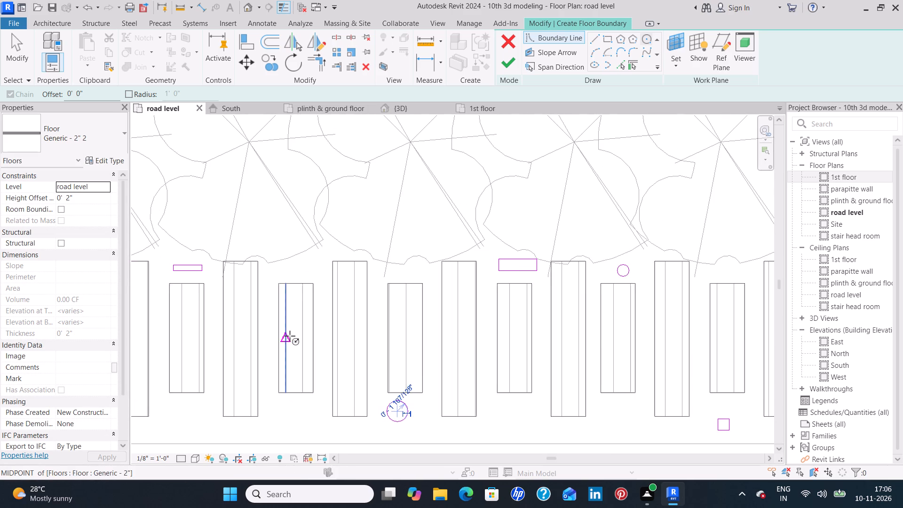
scroll(290, 336, down, 3)
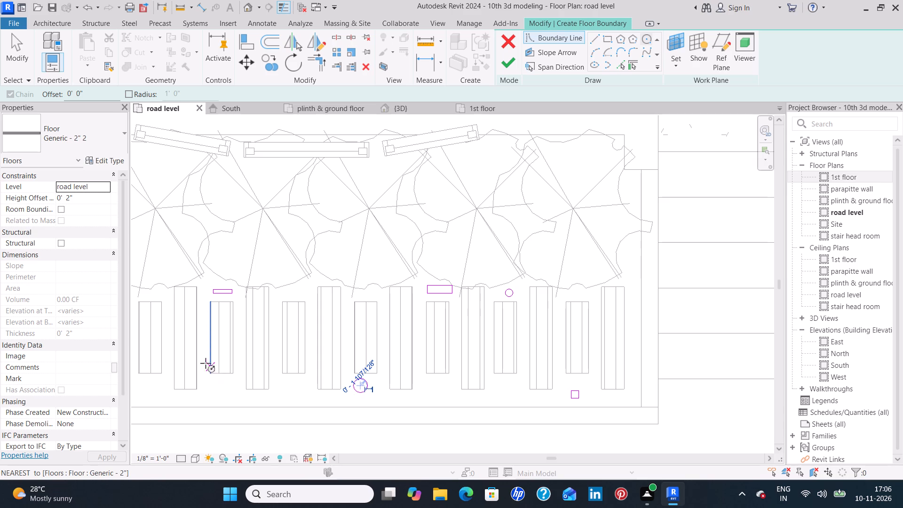
scroll(195, 349, down, 2)
middle_drag(200, 332, 313, 251)
scroll(200, 332, down, 1)
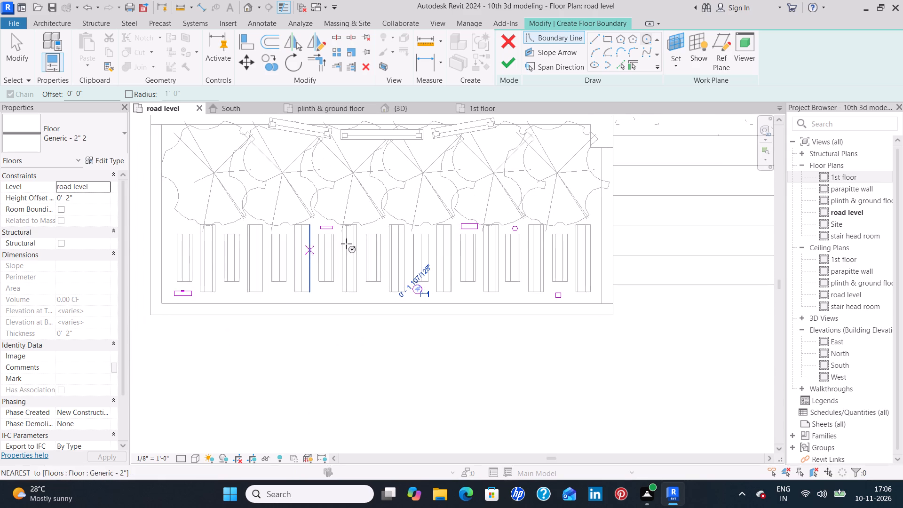
scroll(597, 254, up, 1)
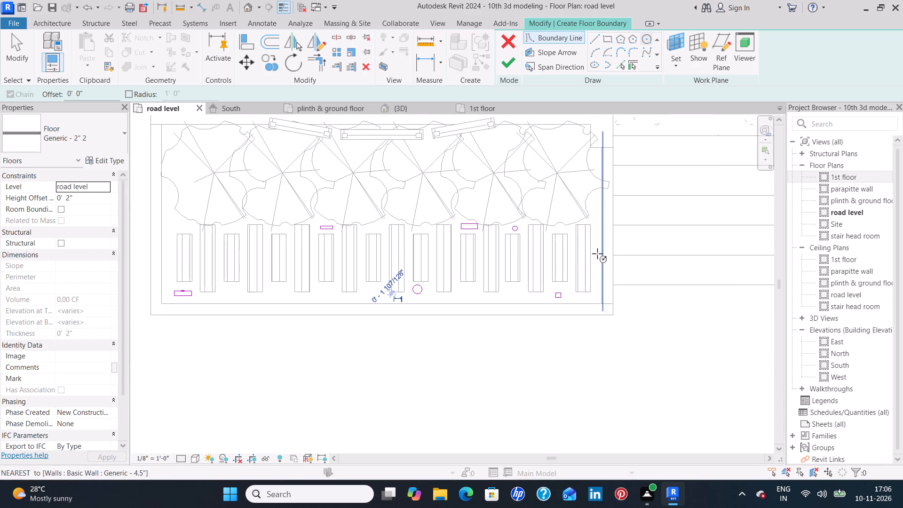
scroll(597, 254, up, 2)
middle_drag(581, 242, 500, 286)
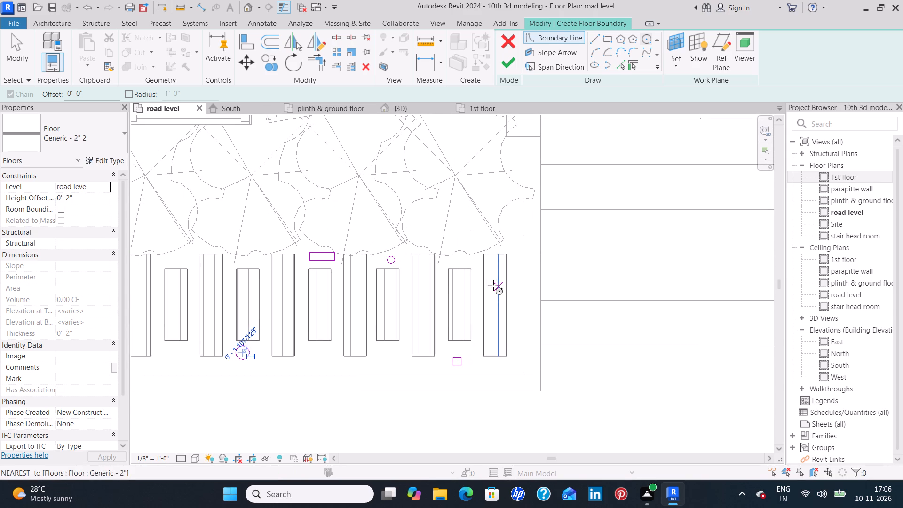
middle_drag(514, 228, 512, 229)
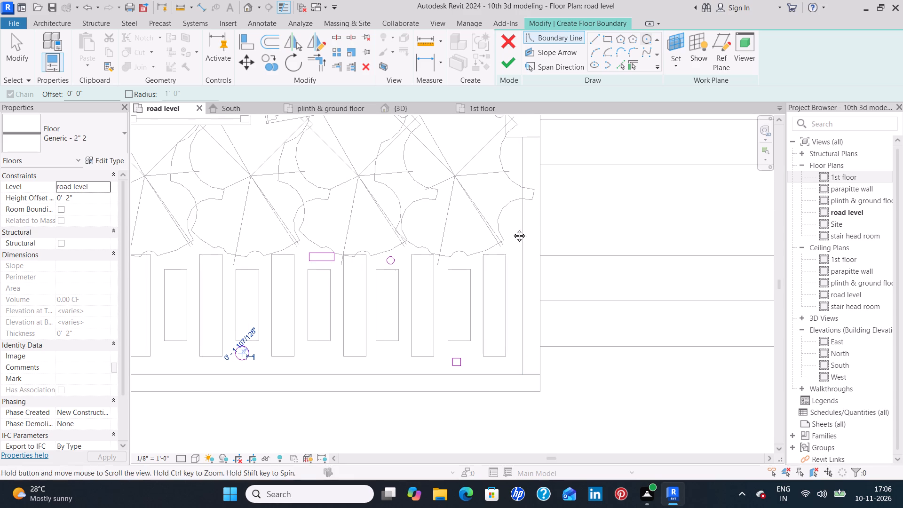
middle_drag(512, 229, 451, 257)
scroll(445, 257, up, 4)
click(453, 236)
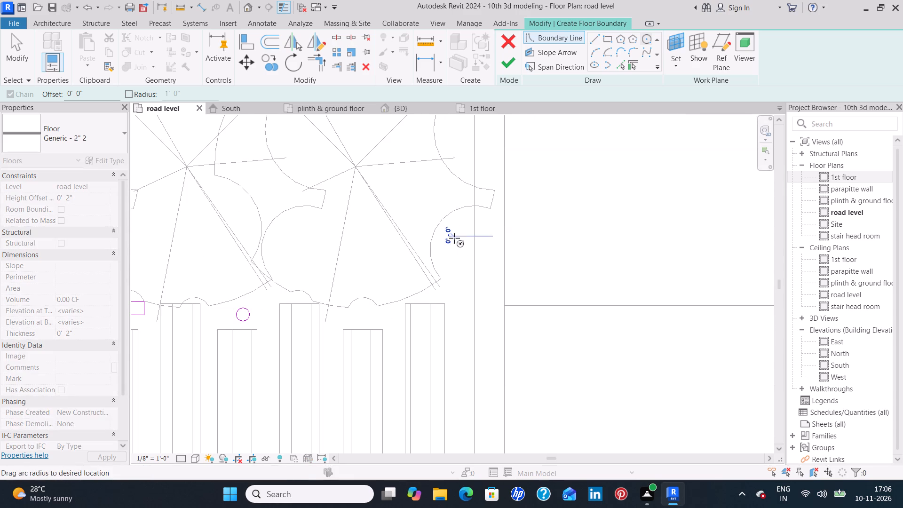
click(457, 242)
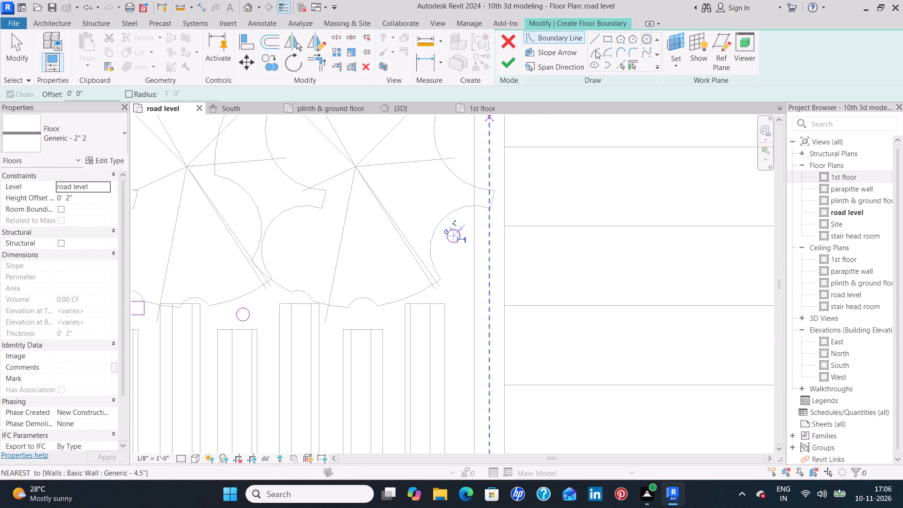
Sketch an inscribed six-sided polygon with a radius of about 0'-2" directly below the small circle at the end wall.
click(621, 39)
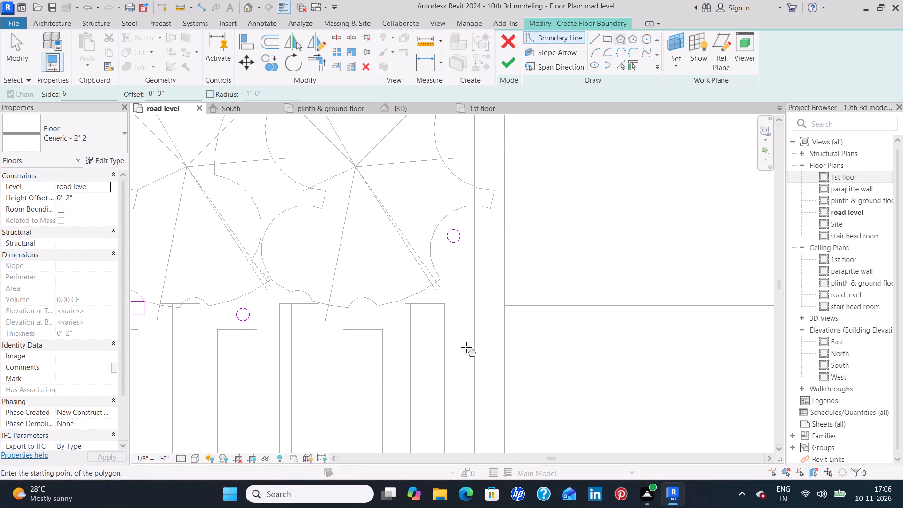
click(452, 258)
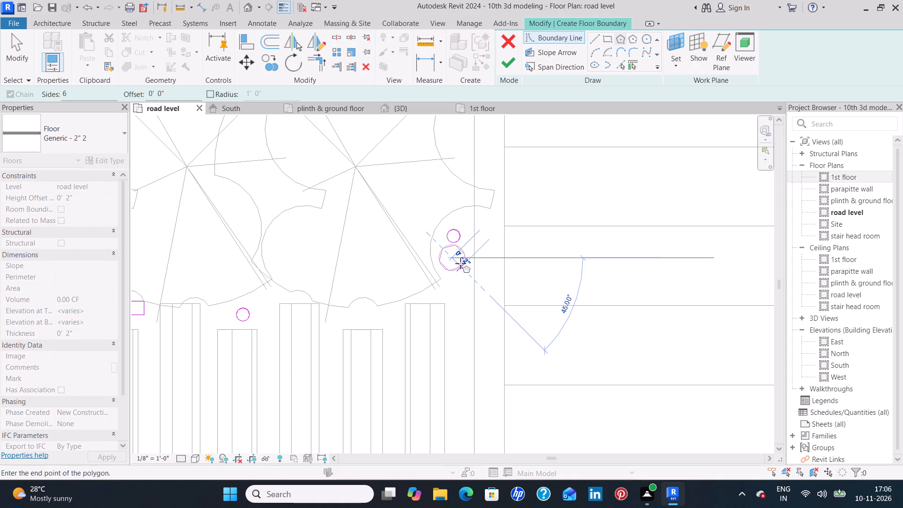
click(460, 263)
Sketch a tilted ellipse with half-axes of about 0'-2.3" and 0'-1.2" next to the square below the last short strip.
click(595, 63)
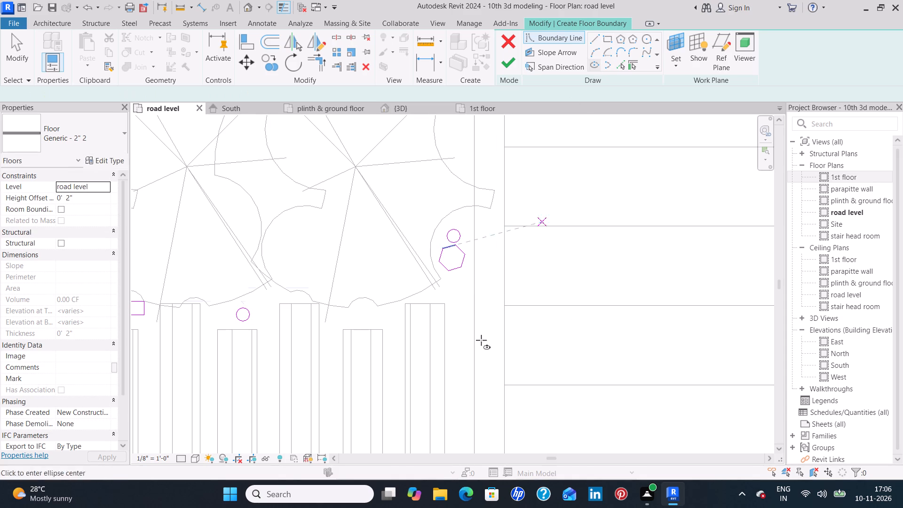
middle_drag(394, 405, 403, 187)
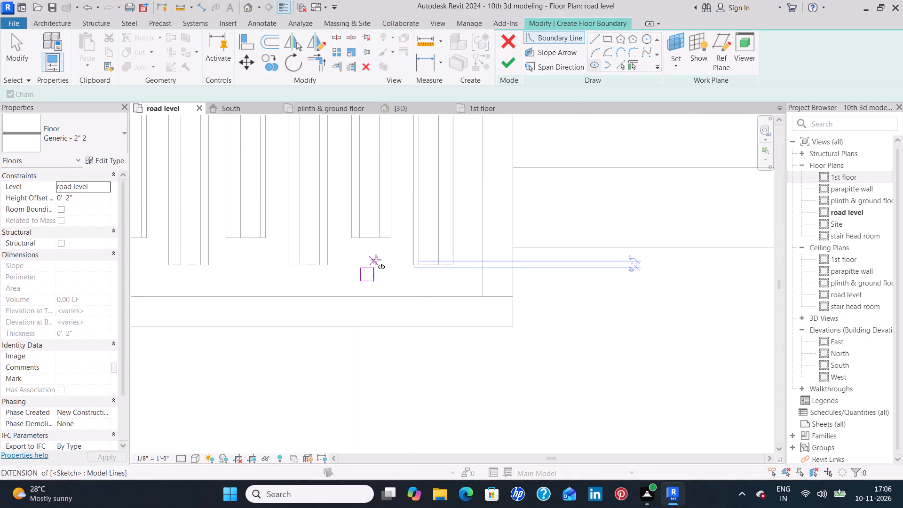
drag(380, 257, 386, 260)
click(391, 264)
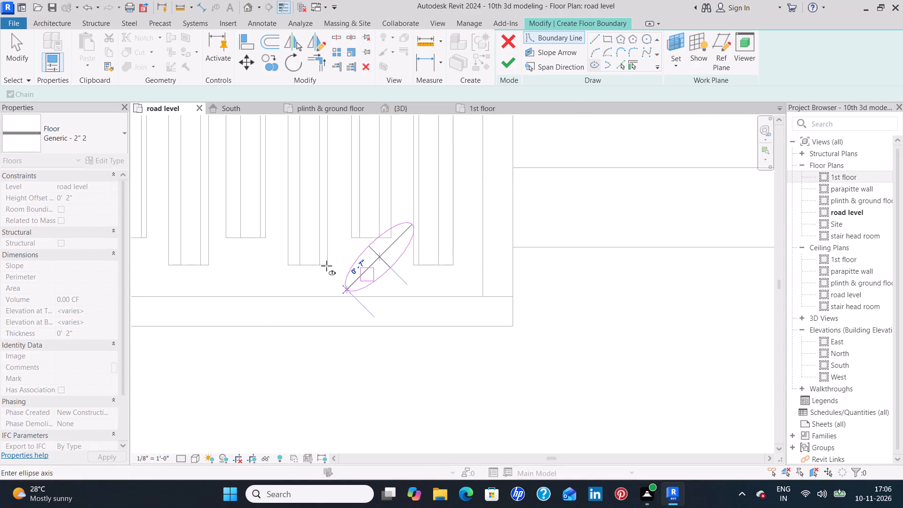
click(372, 245)
Sketch a slightly tilted ellipse with a long half-axis of about 0'-2.3" beside the rectangle above the seventh short strip.
scroll(251, 278, down, 1)
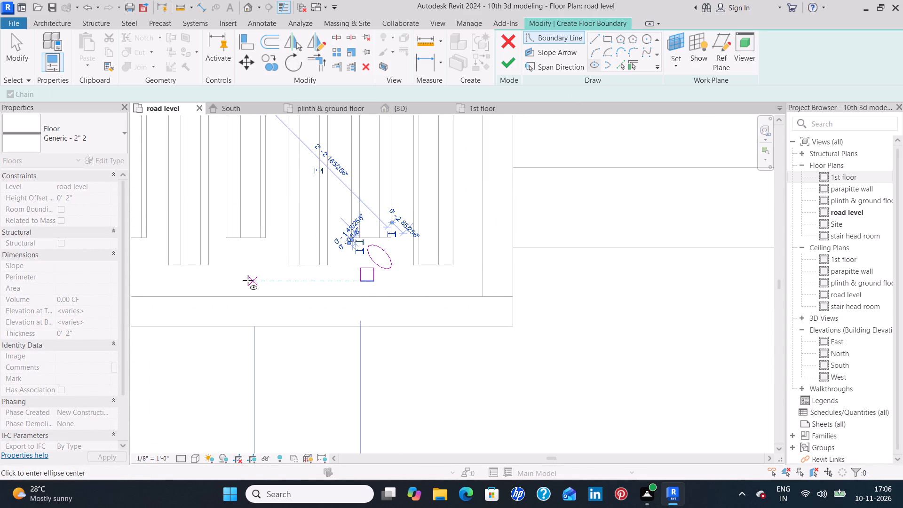
scroll(248, 280, down, 2)
middle_drag(187, 284, 331, 333)
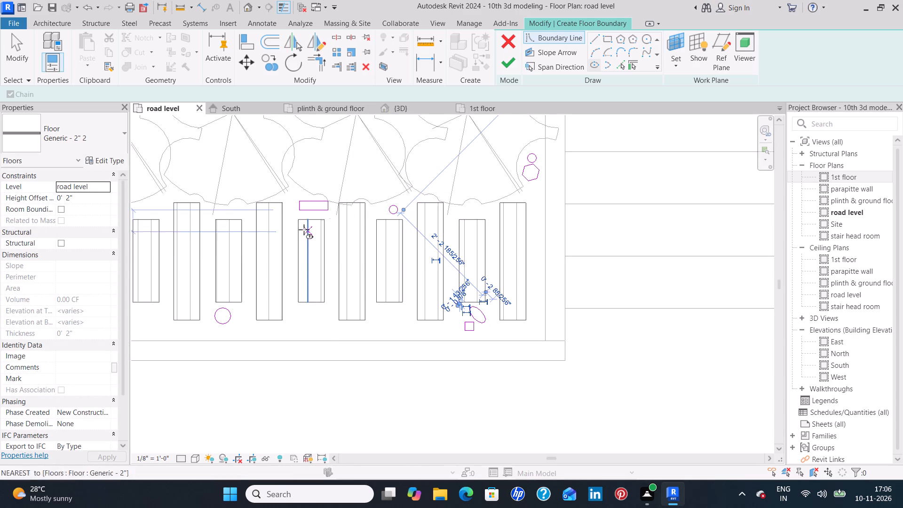
scroll(288, 211, up, 4)
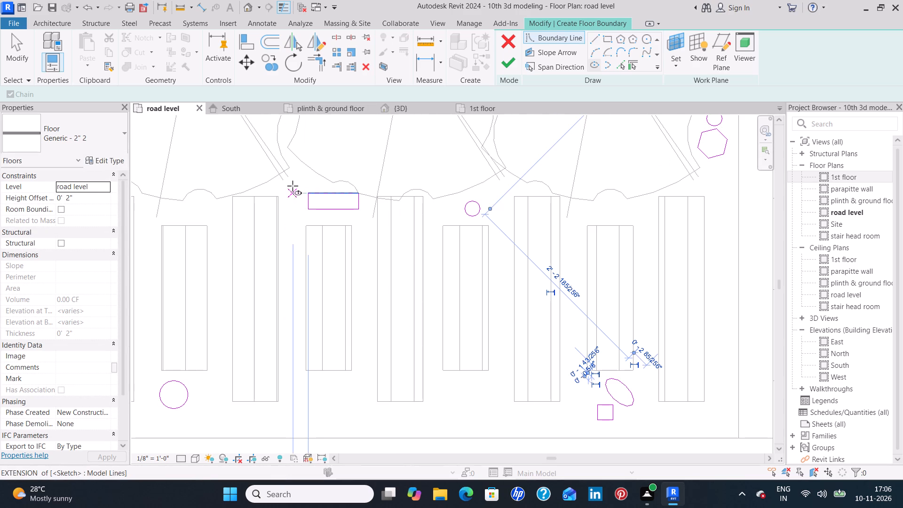
click(292, 182)
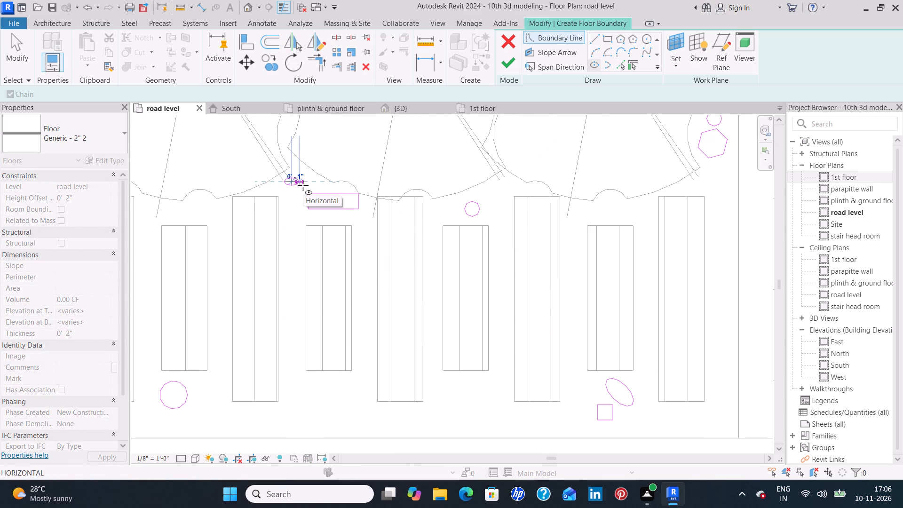
click(308, 187)
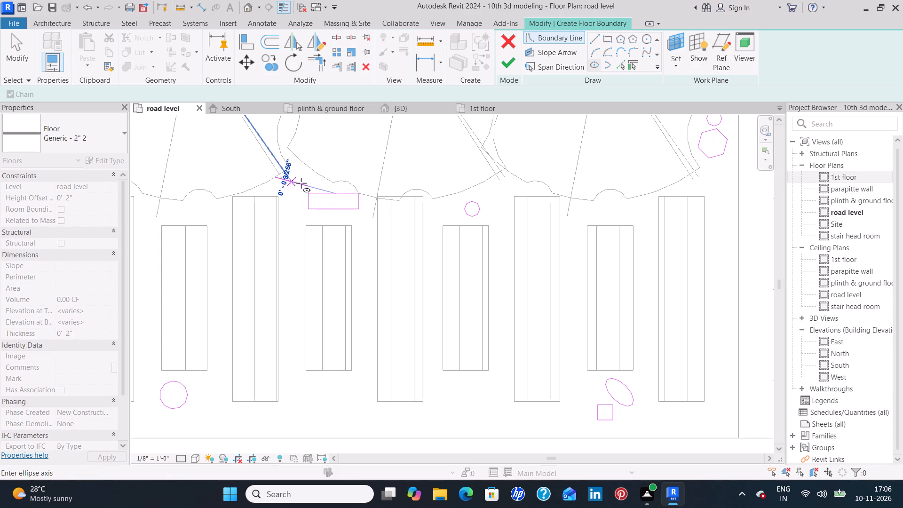
click(289, 187)
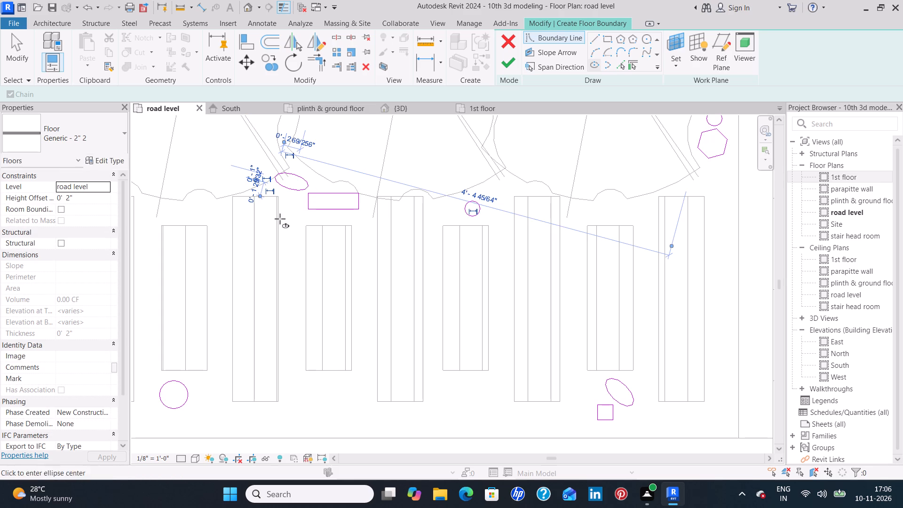
Sketch a circumscribed six-sided polygon with a radius of about 0'-1 1/4" beside the circle below the sixth short strip.
scroll(291, 258, down, 5)
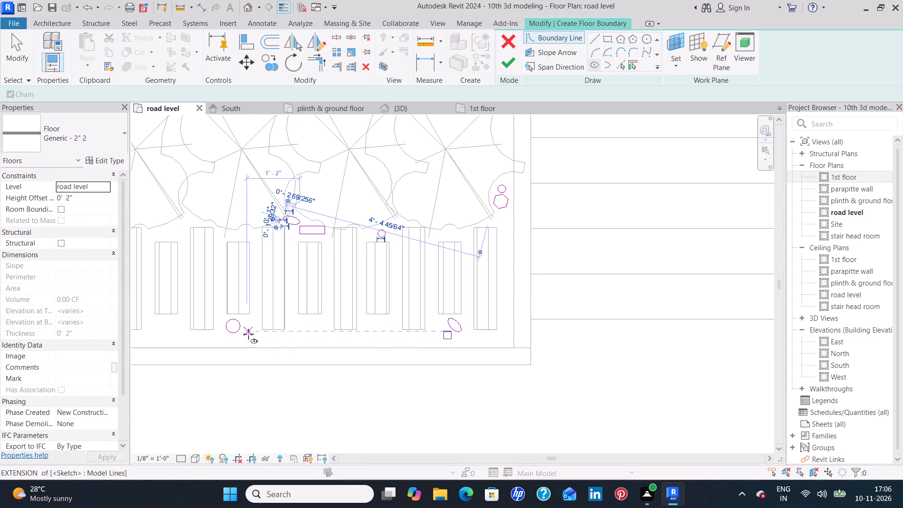
click(630, 36)
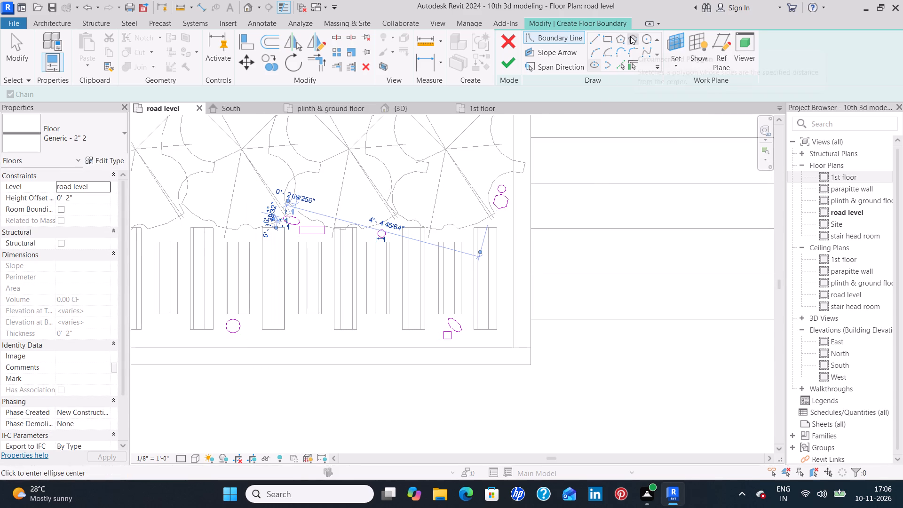
click(247, 330)
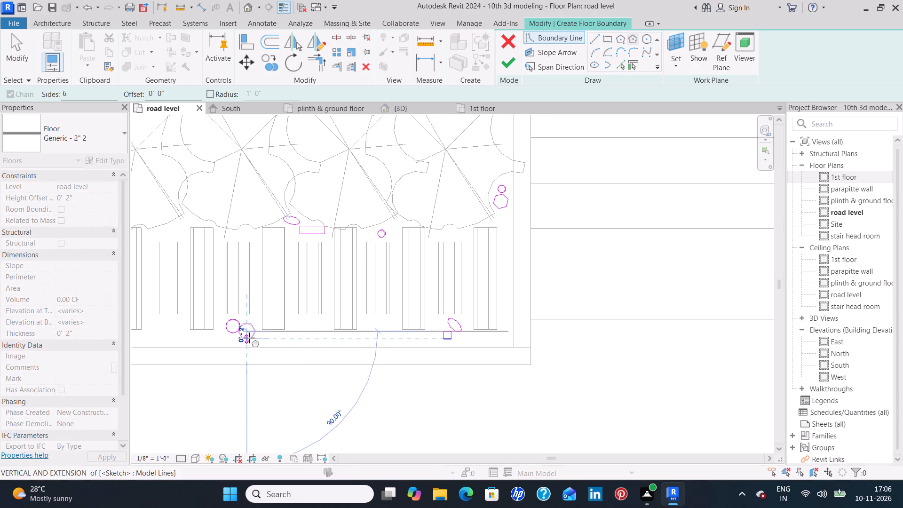
scroll(247, 334, up, 8)
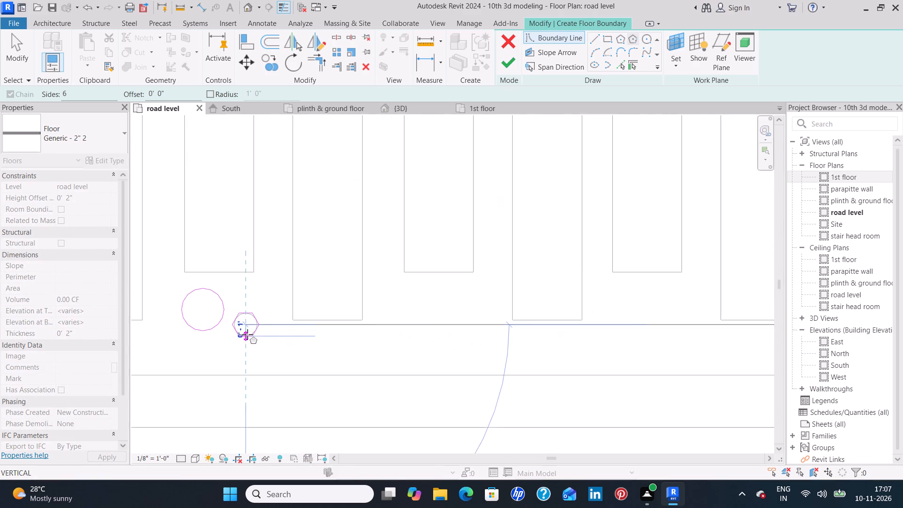
scroll(247, 334, up, 3)
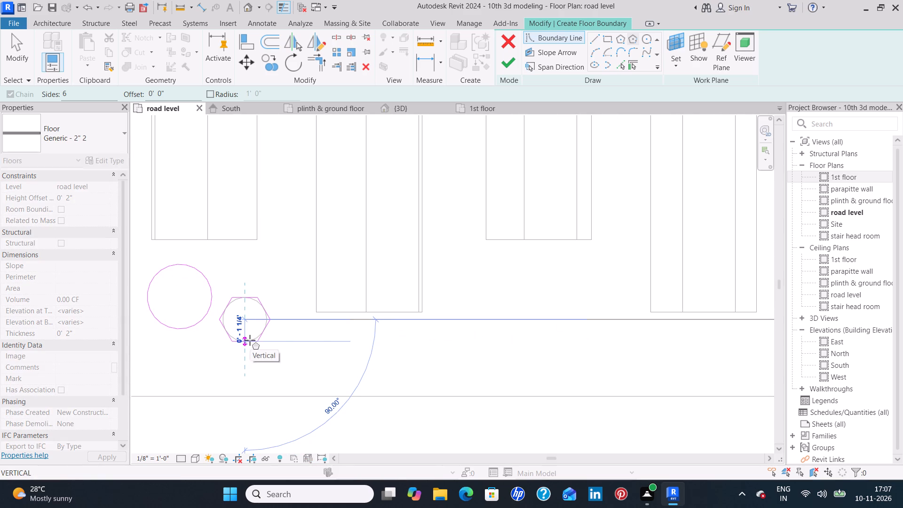
click(250, 340)
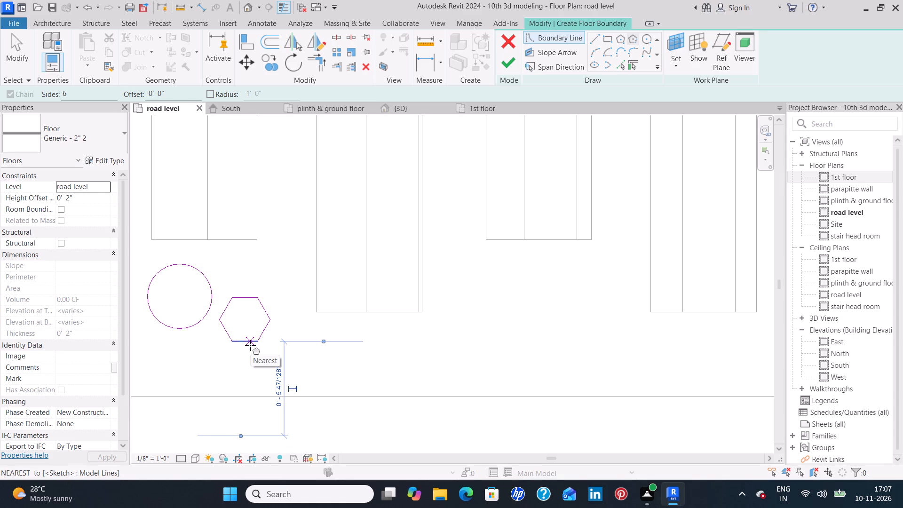
Sketch an inscribed six-sided polygon beside the thin rectangle above the fourth short strip.
scroll(285, 358, down, 6)
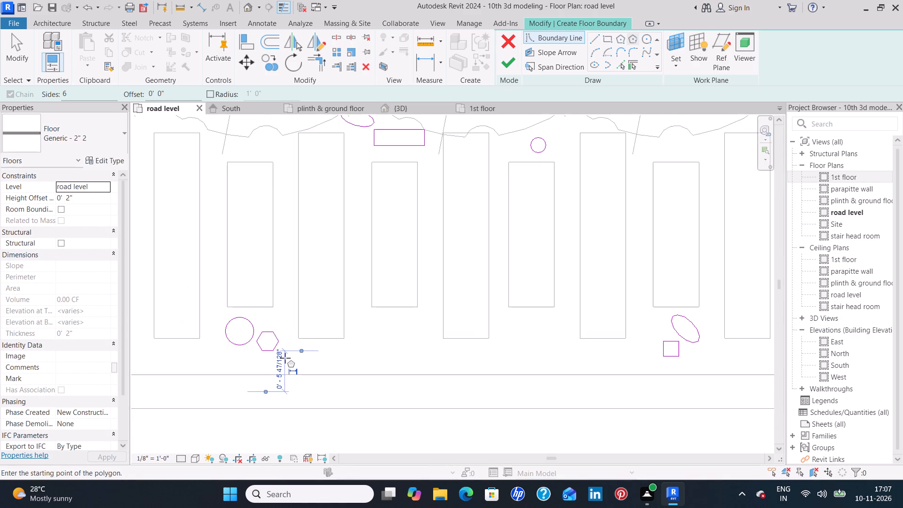
scroll(285, 358, down, 5)
middle_drag(194, 338, 301, 352)
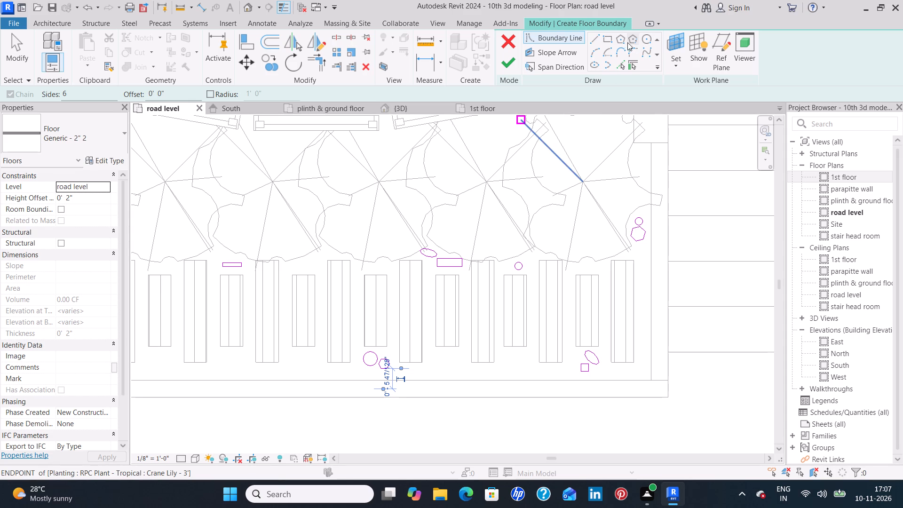
click(619, 40)
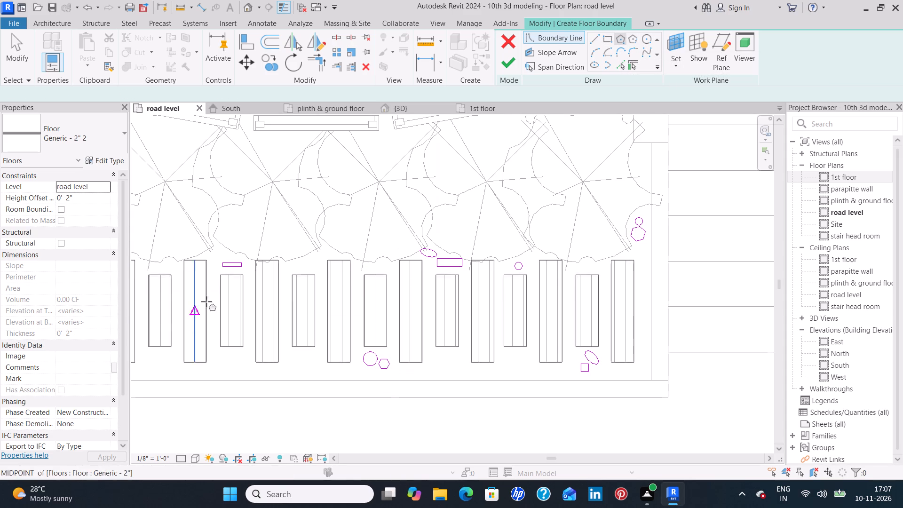
scroll(222, 277, up, 7)
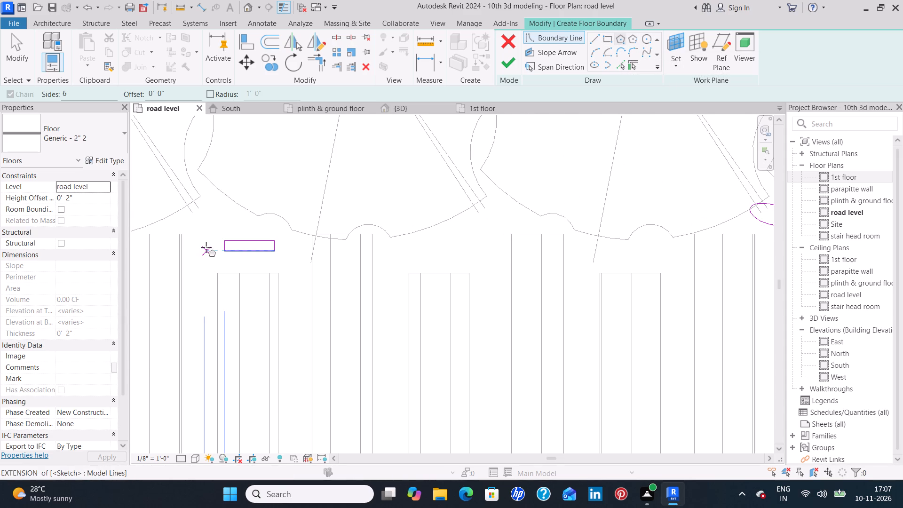
click(206, 247)
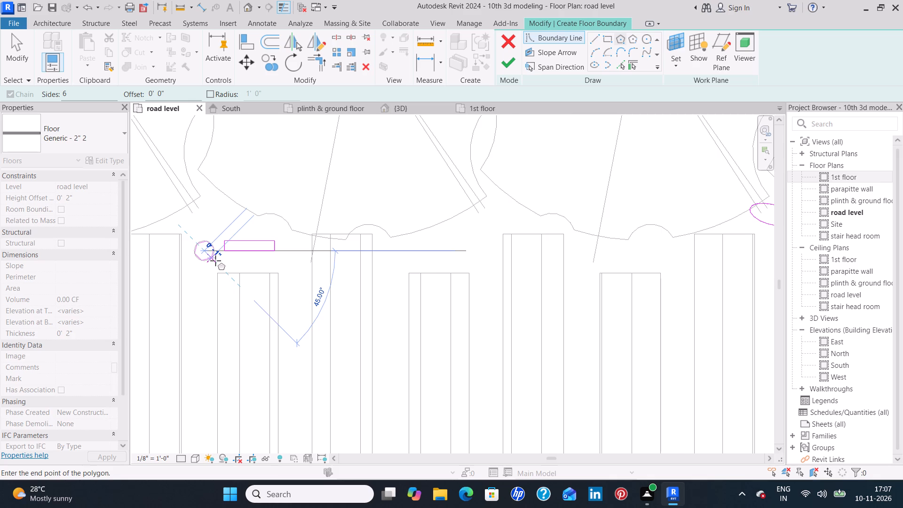
scroll(215, 261, up, 3)
click(217, 263)
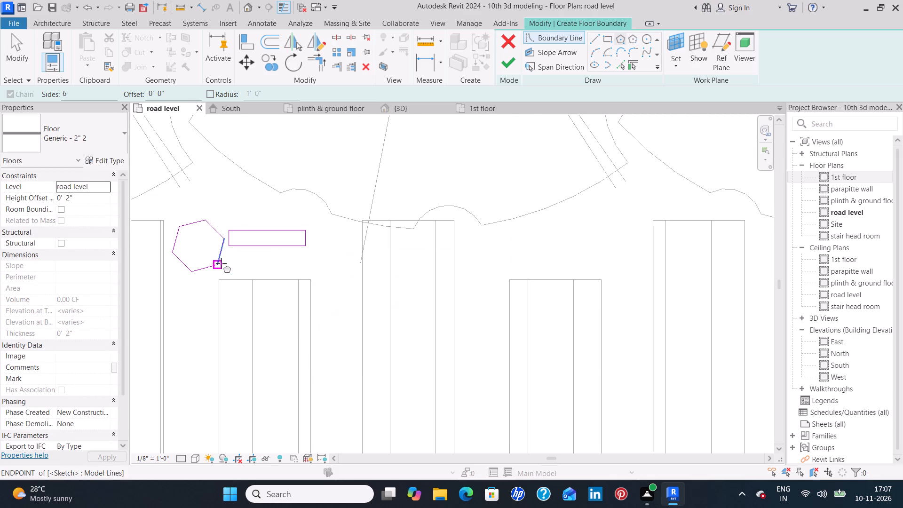
Sketch an ellipse tilted 45° below the third short strip, with half-axes of about 0'-2.8" and 0'-1".
scroll(356, 264, down, 9)
middle_drag(266, 395, 299, 343)
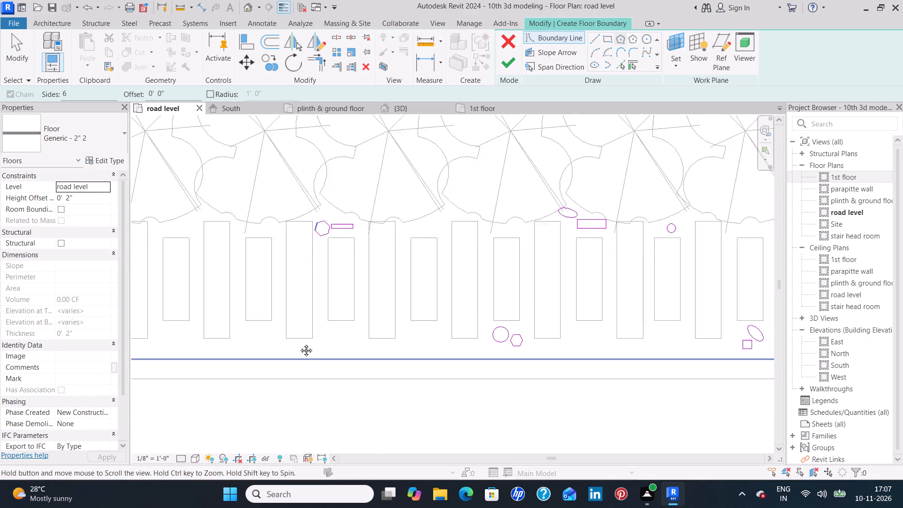
middle_drag(299, 343, 331, 306)
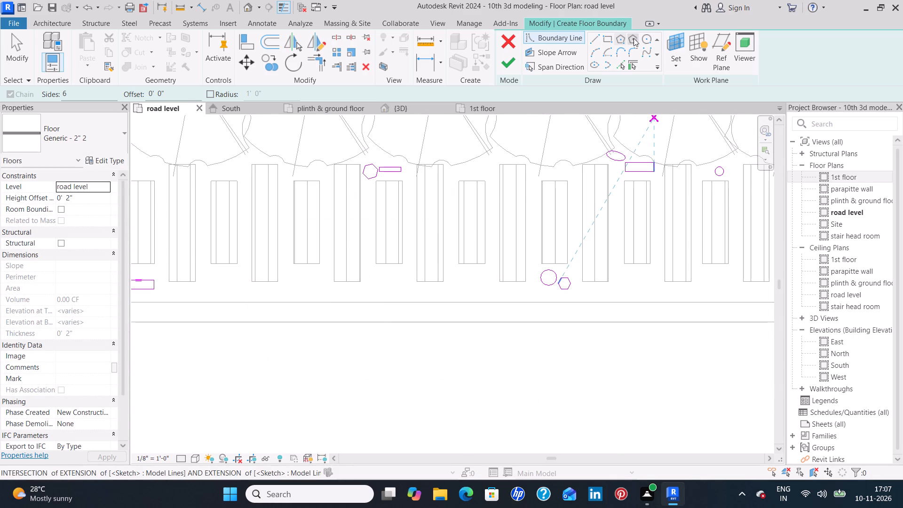
click(590, 63)
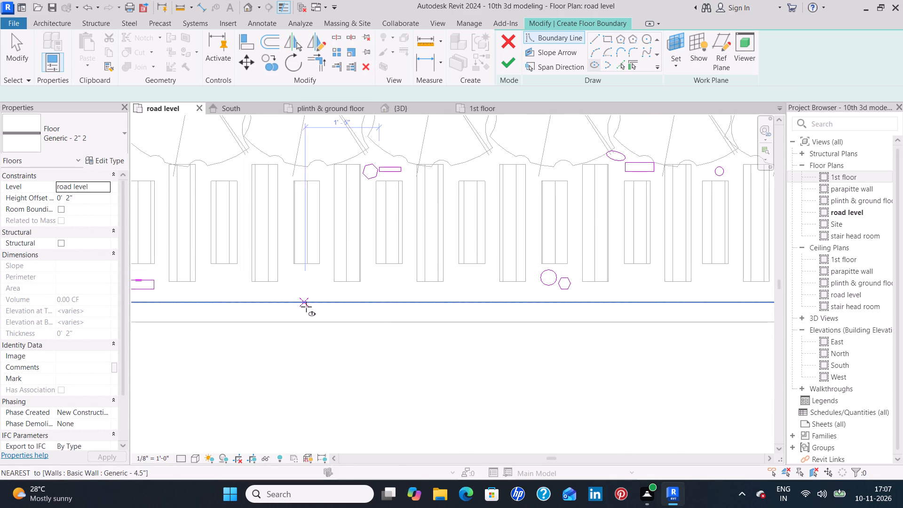
click(302, 284)
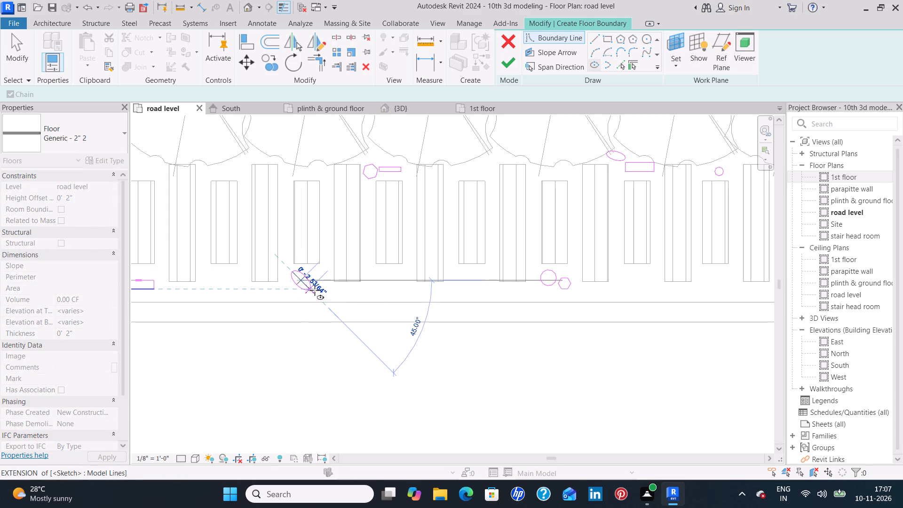
click(315, 290)
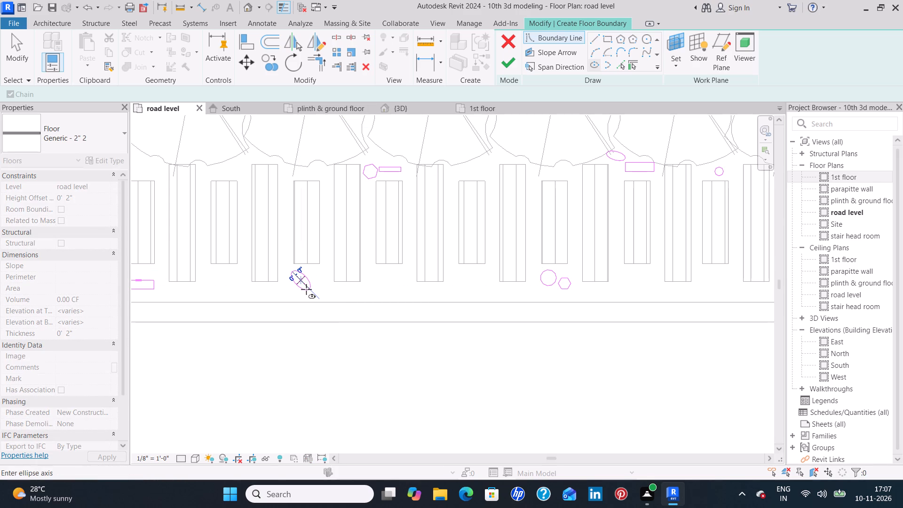
click(303, 290)
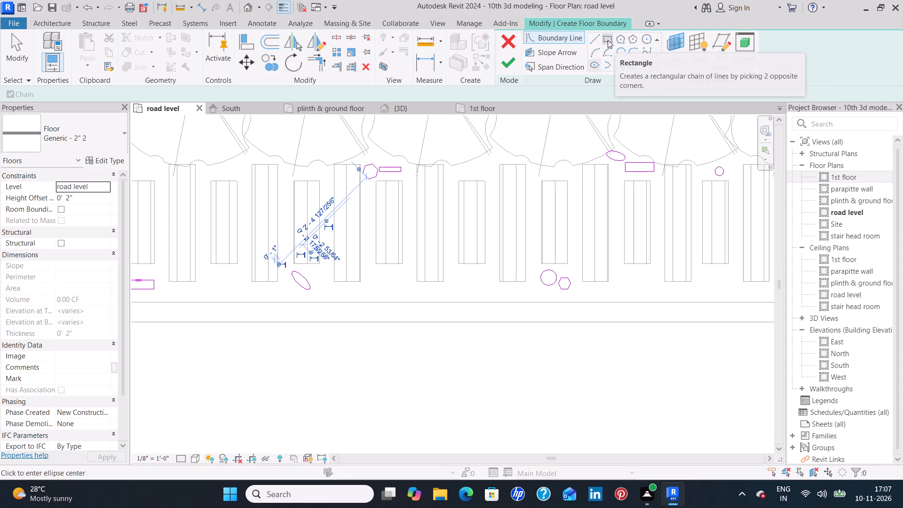
Sketch a circle with a radius of about 0'-1 1/8" beside the tilted ellipse below the third short strip.
click(643, 40)
scroll(306, 298, up, 3)
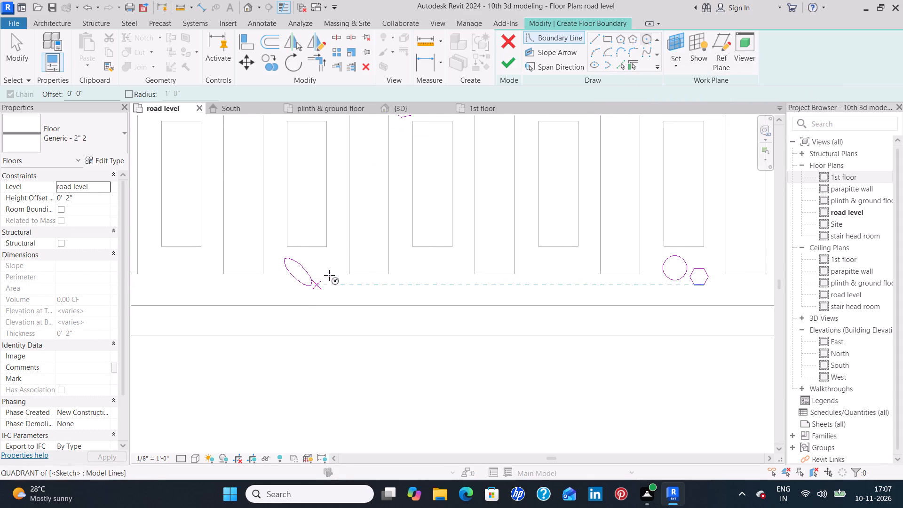
click(324, 263)
click(330, 270)
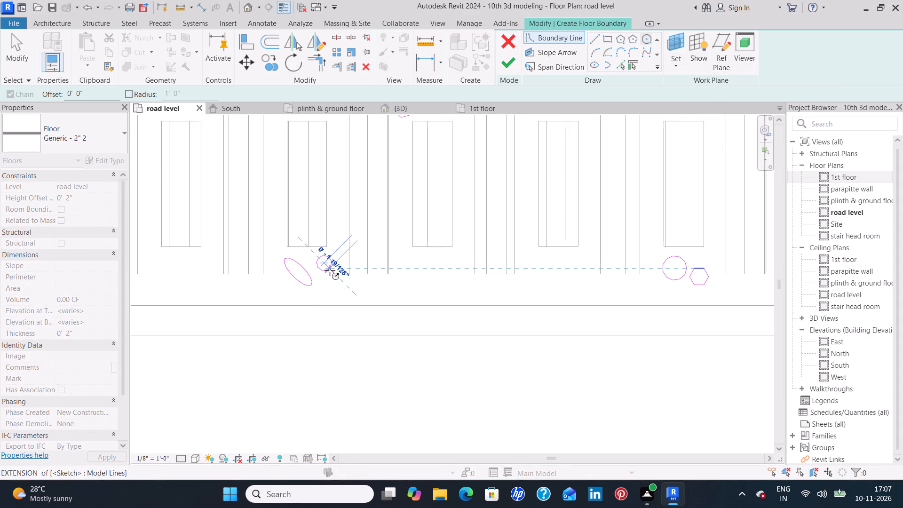
Sketch a circle with a radius of about 0'-2 1/4" above the first short strip, near the planter's side wall.
scroll(233, 300, down, 3)
middle_drag(186, 293, 336, 271)
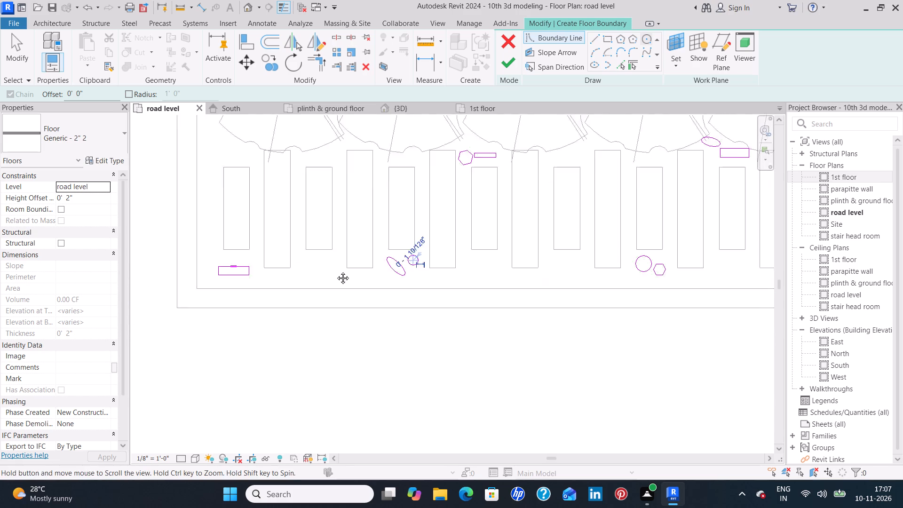
middle_drag(336, 271, 336, 271)
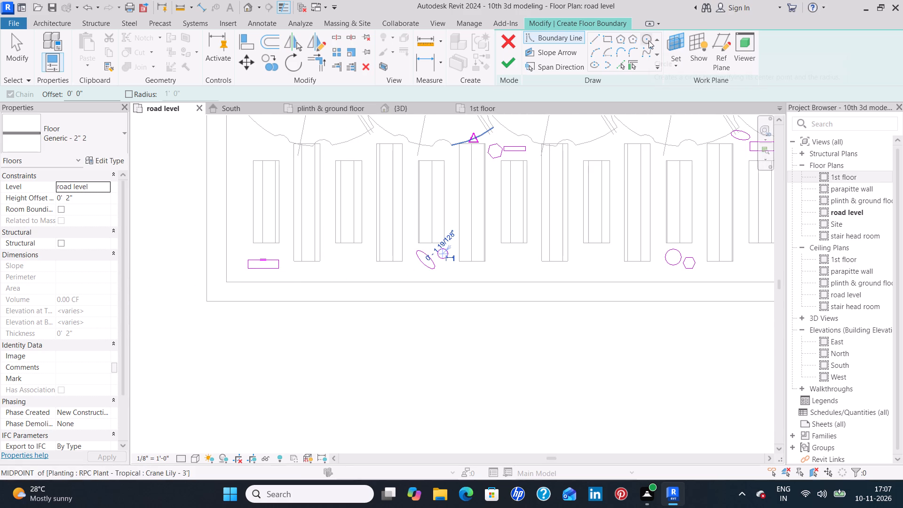
click(241, 135)
click(247, 141)
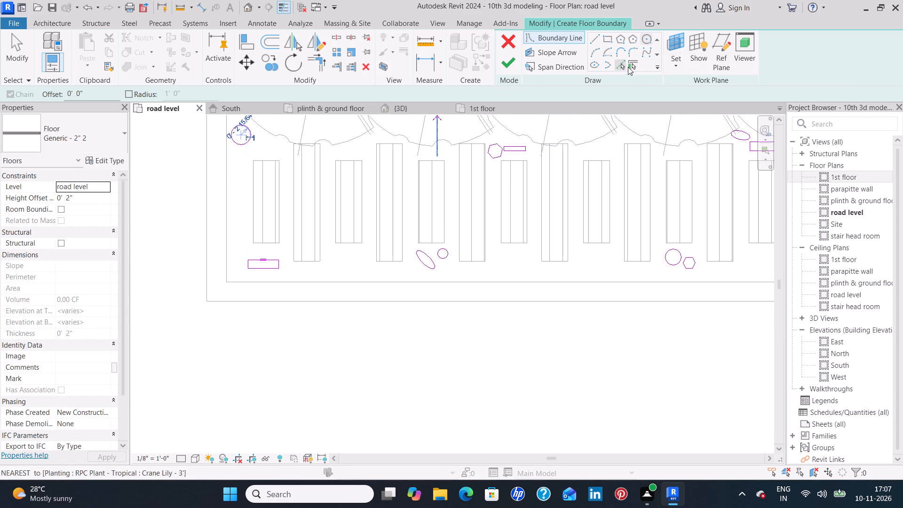
Sketch a circumscribed six-sided polygon with a radius of about 0'-1 1/2" beside the circle above the first short strip.
click(634, 39)
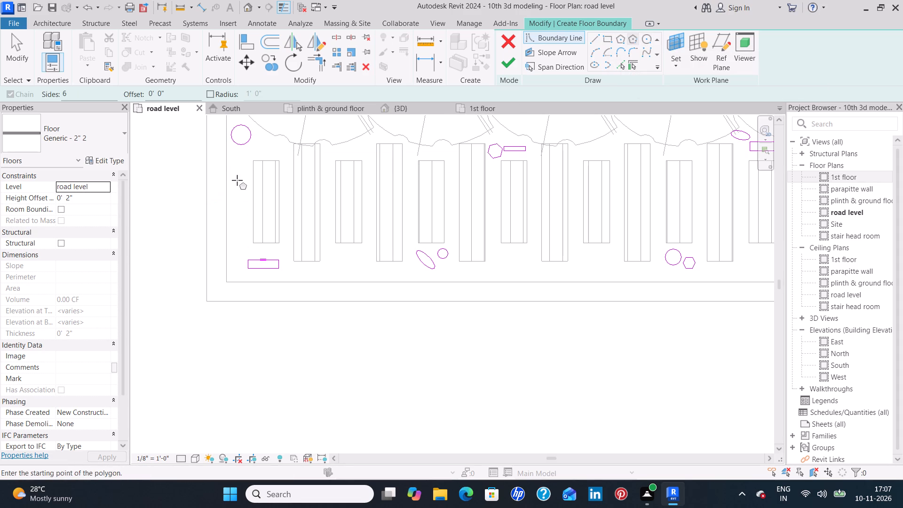
click(269, 143)
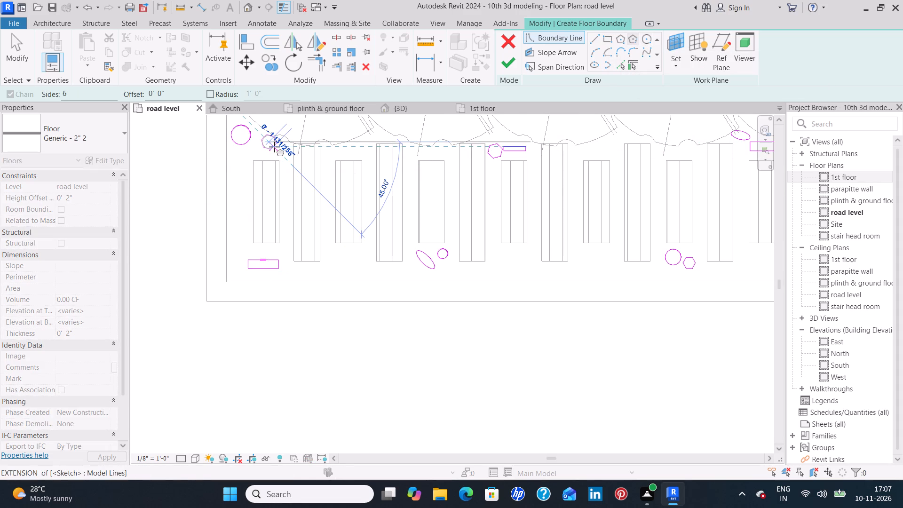
click(274, 147)
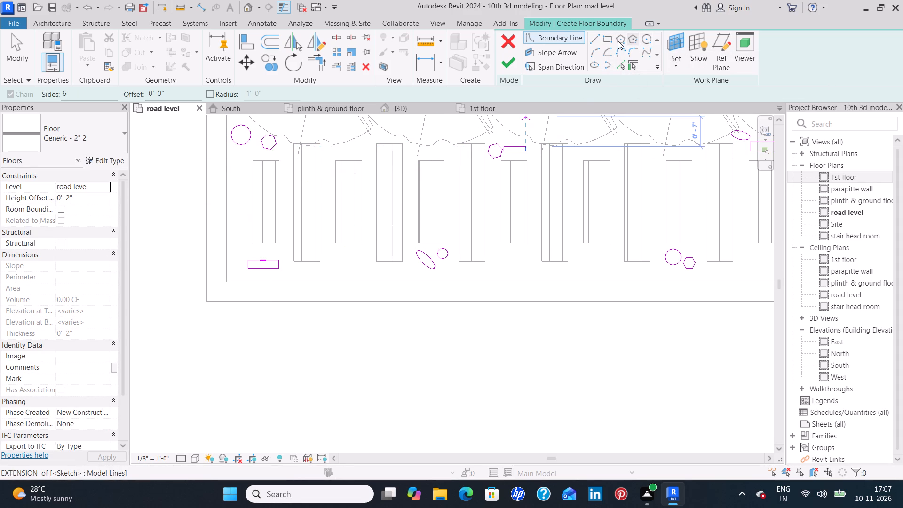
Sketch a small inscribed six-sided polygon beside the rectangle below the first short strip.
click(618, 41)
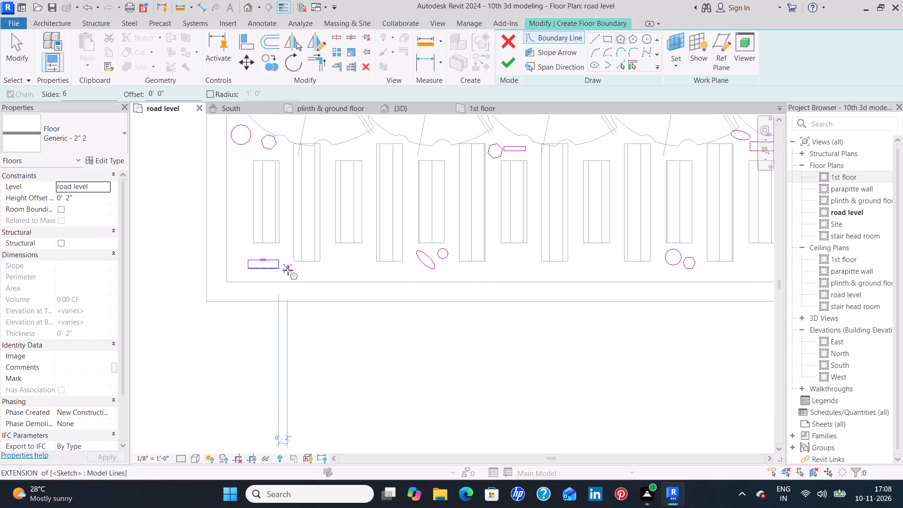
click(288, 270)
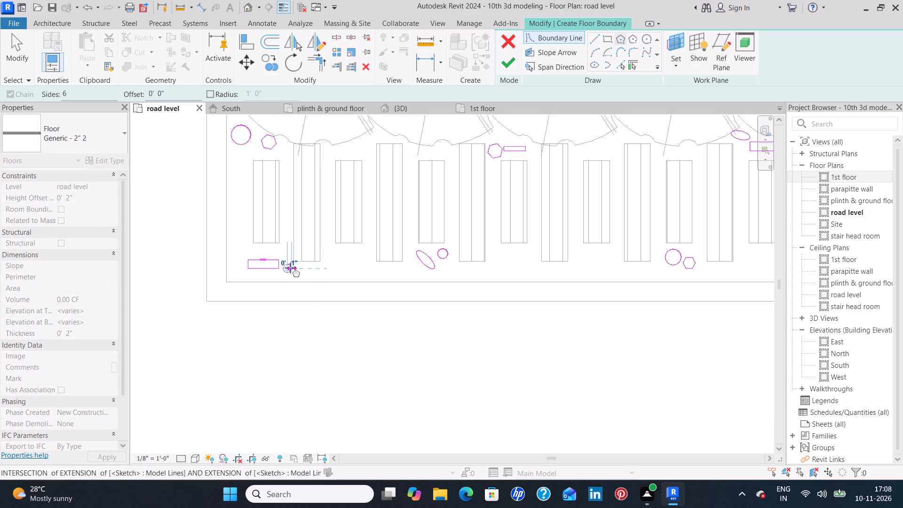
scroll(291, 269, up, 7)
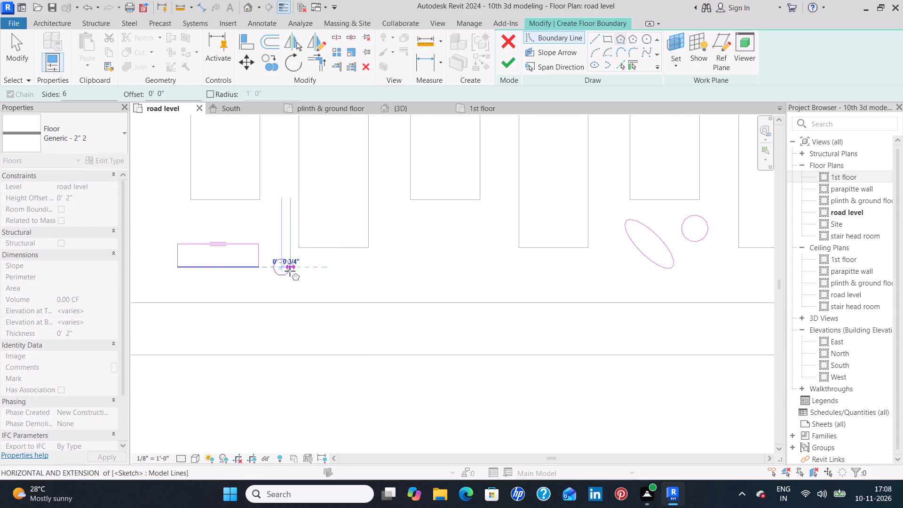
click(293, 281)
Finish the floor boundary sketch of the small stone shapes without saving the project, and clear the selection.
scroll(479, 252, down, 2)
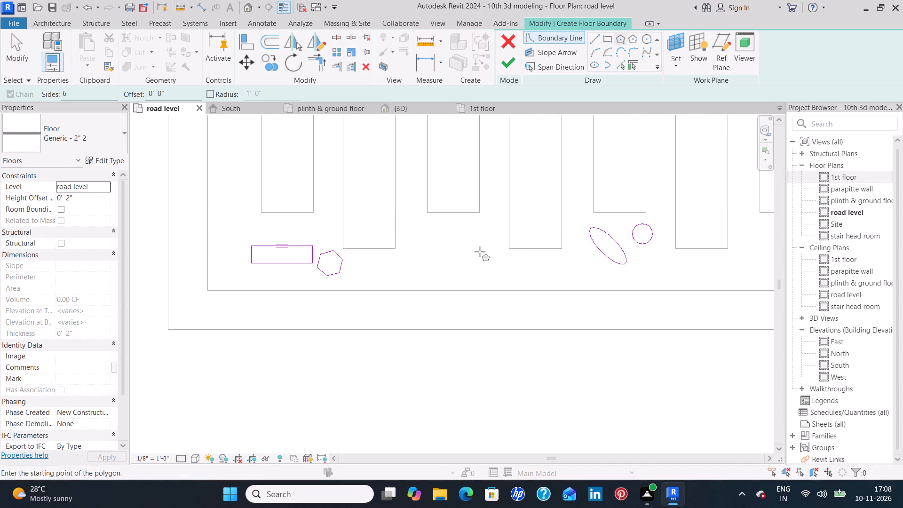
scroll(480, 252, down, 10)
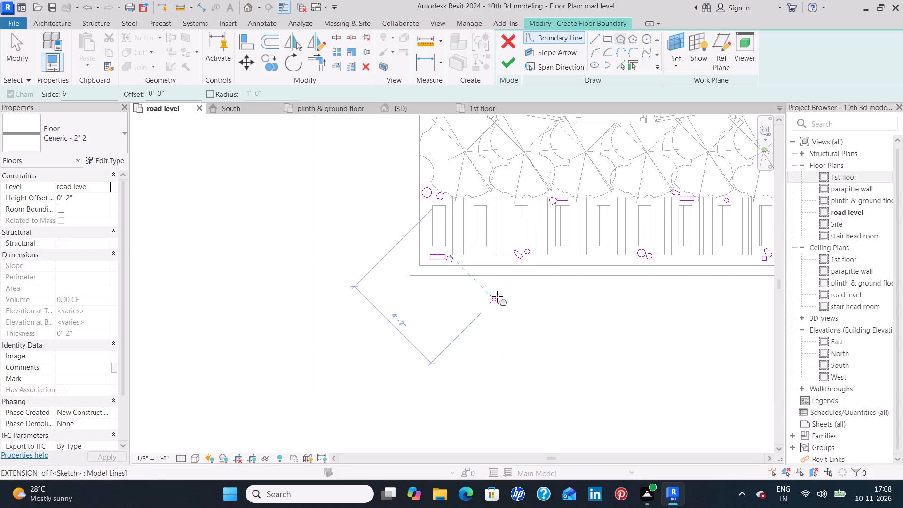
scroll(496, 297, down, 2)
middle_drag(463, 322, 273, 413)
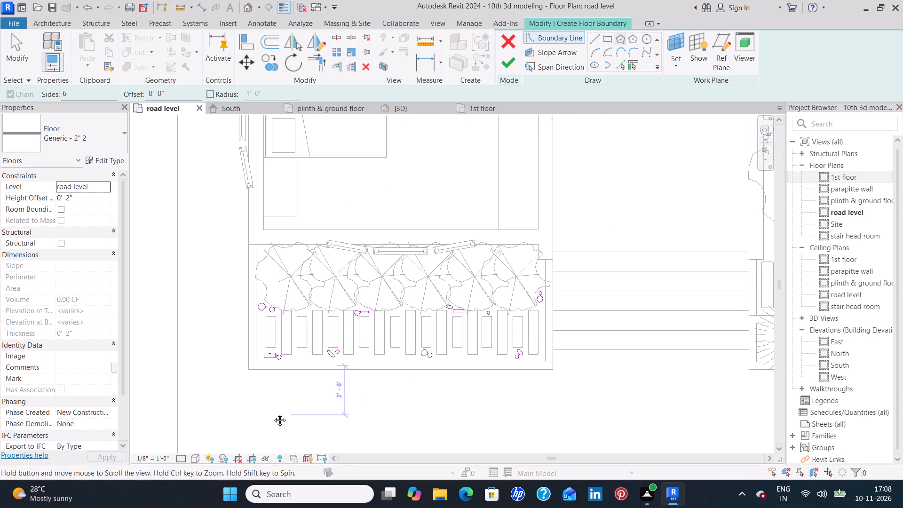
middle_drag(273, 413, 252, 420)
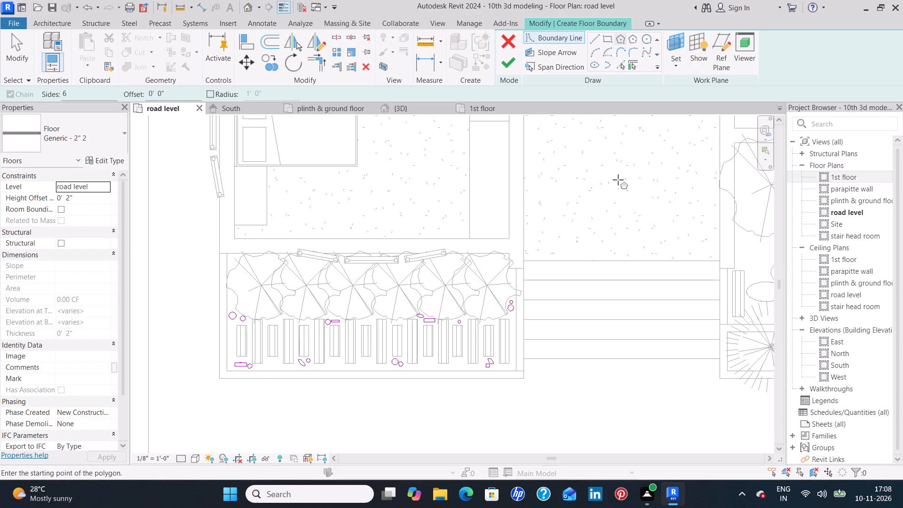
click(515, 71)
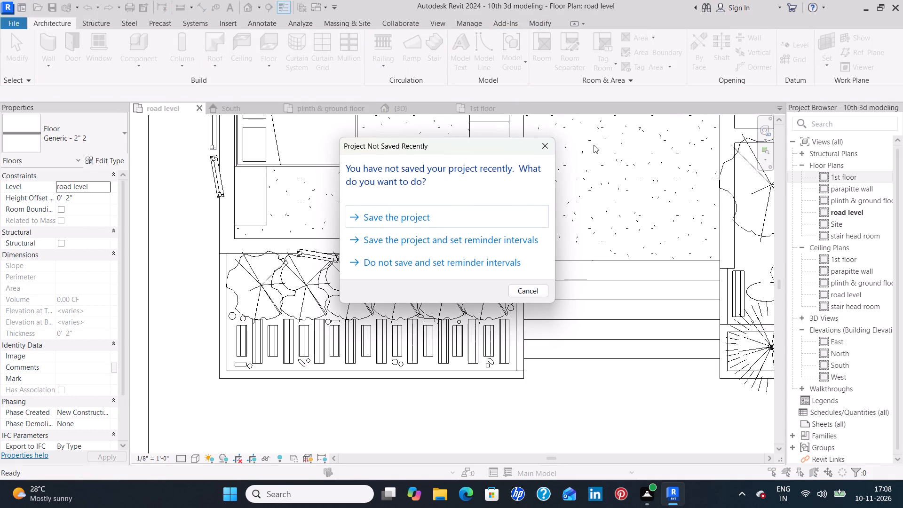
click(546, 147)
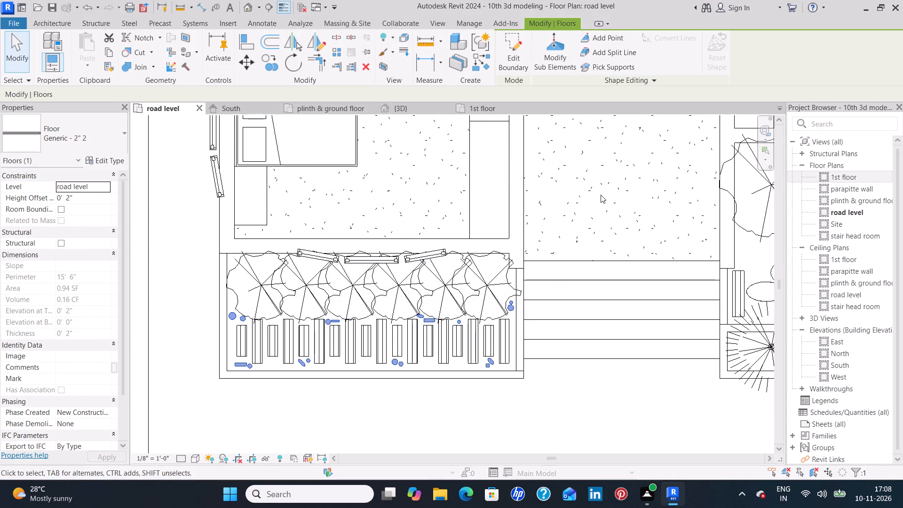
click(576, 411)
Examine the new stone-shaped floor around the planter's strips in the 3D view, at an angle and from the top.
click(419, 108)
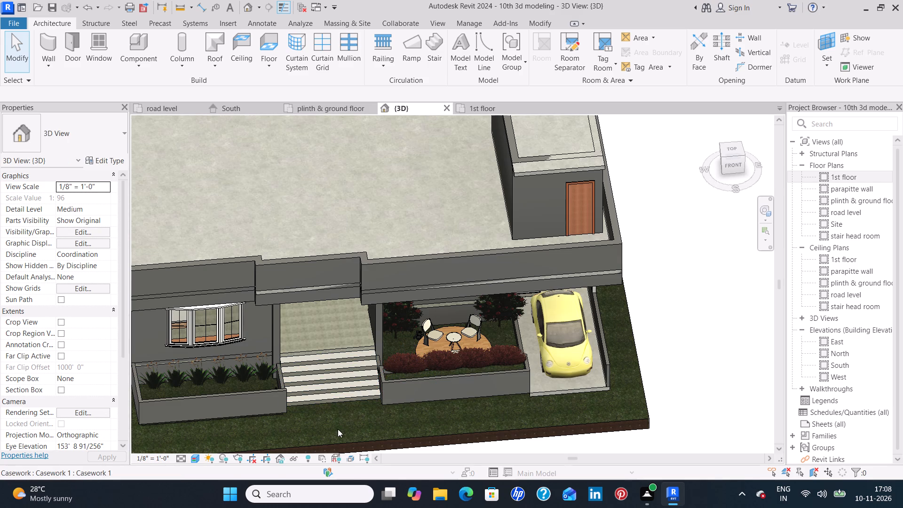
shift+middle_drag(326, 412, 237, 401)
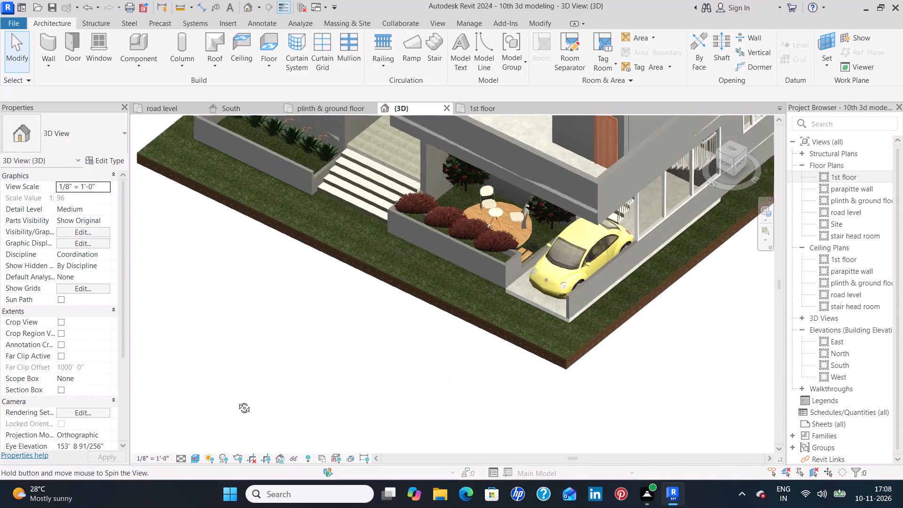
shift+middle_drag(237, 401, 185, 312)
middle_drag(493, 260, 509, 296)
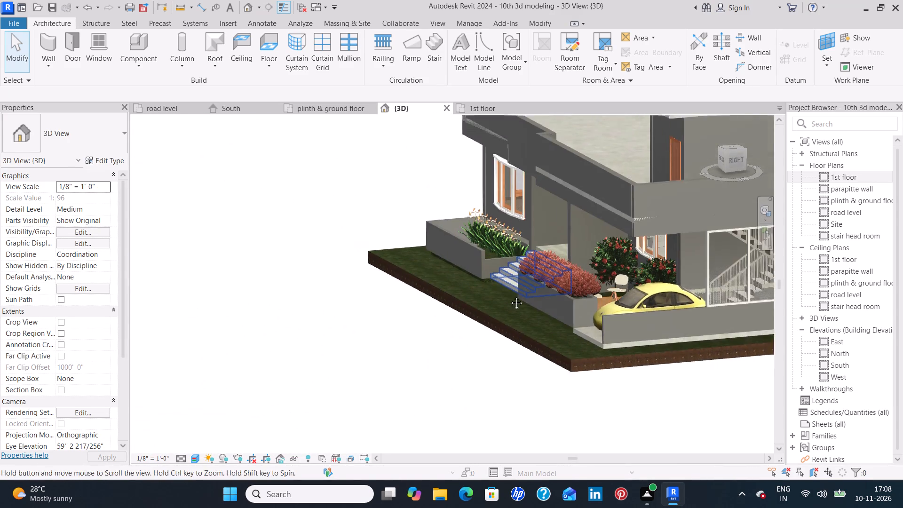
middle_drag(509, 296, 529, 450)
middle_drag(445, 138, 465, 382)
scroll(448, 302, up, 8)
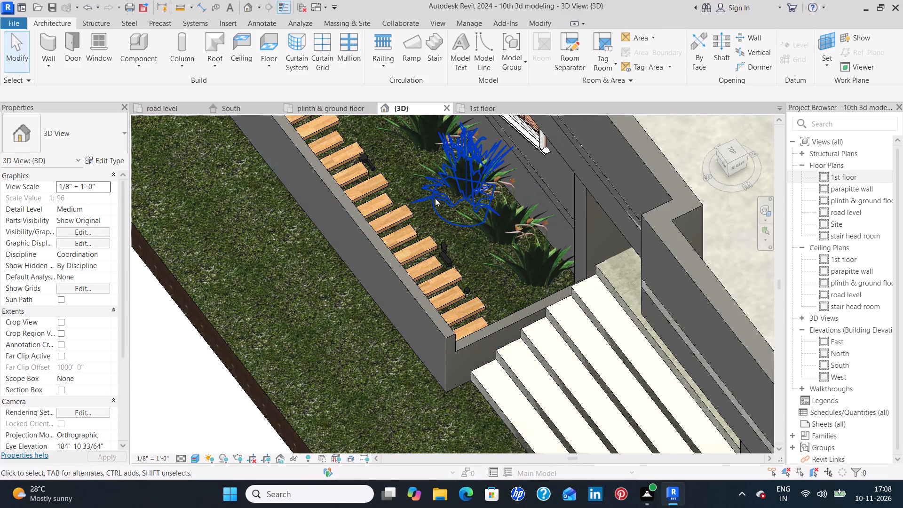
shift+middle_drag(454, 229, 456, 265)
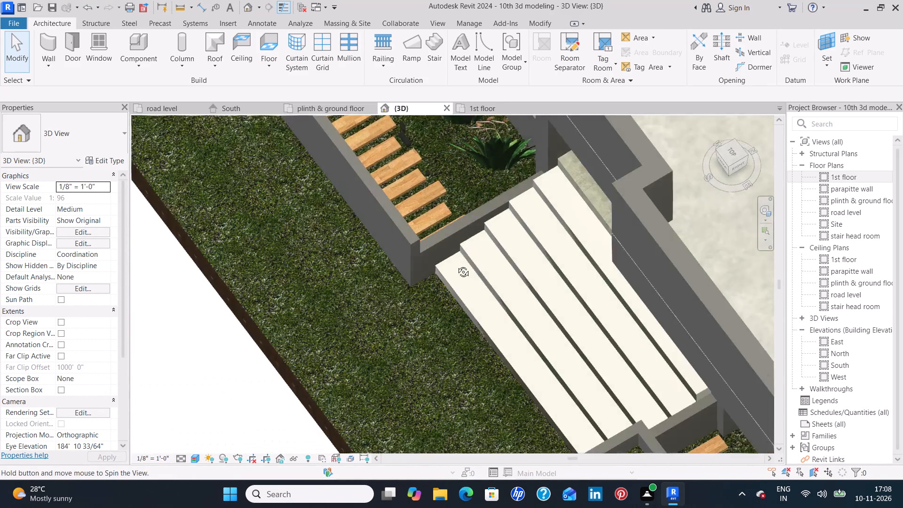
shift+middle_drag(456, 265, 440, 283)
middle_drag(569, 198, 563, 420)
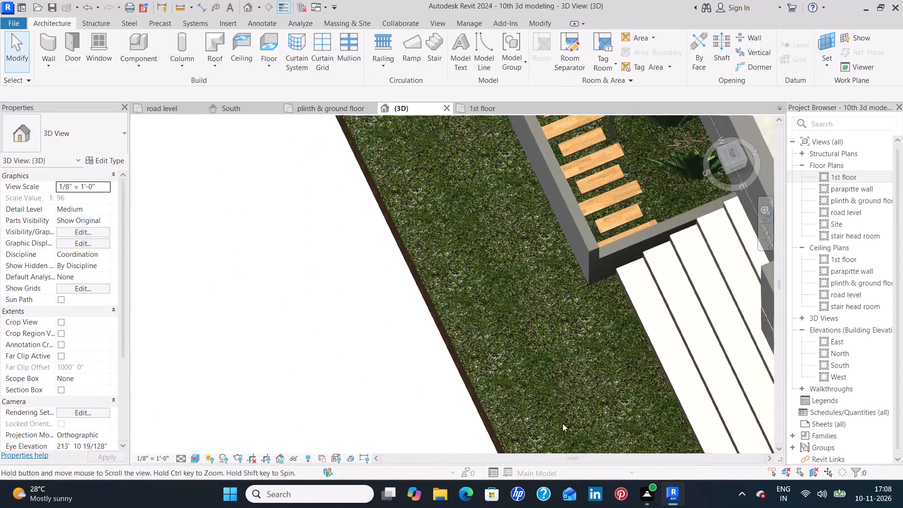
middle_drag(622, 137, 611, 316)
shift+middle_drag(605, 312, 587, 324)
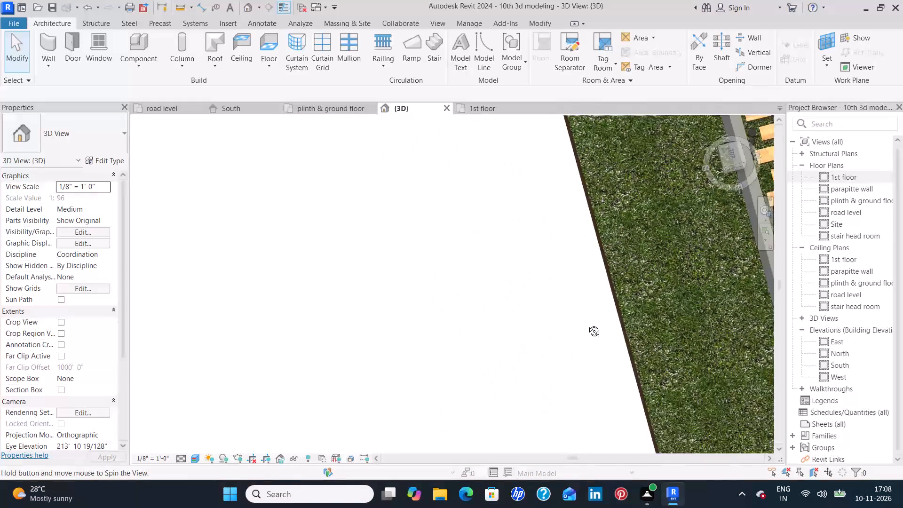
shift+middle_drag(587, 324, 586, 325)
middle_drag(701, 276, 483, 340)
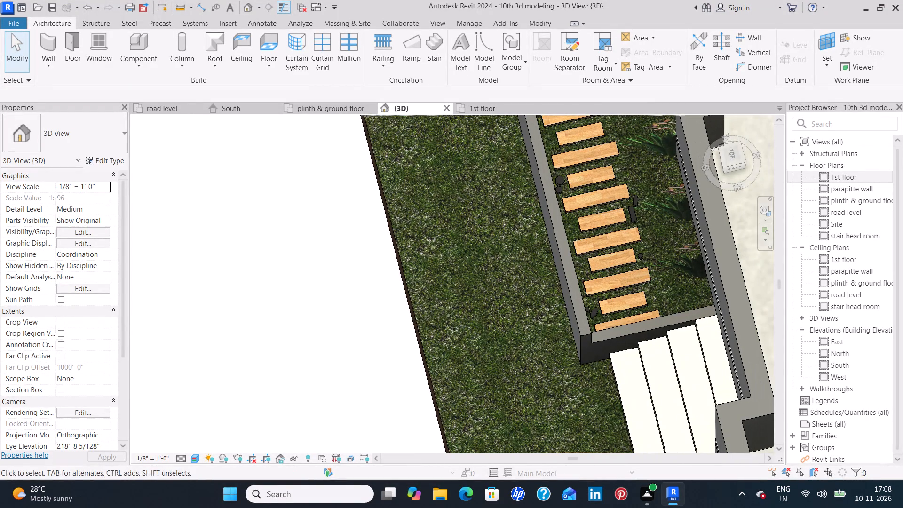
click(728, 154)
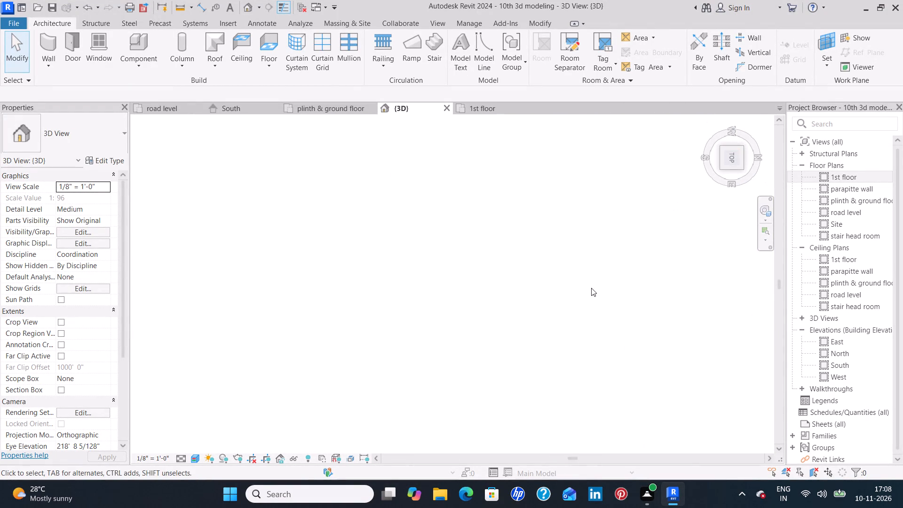
scroll(463, 230, up, 4)
scroll(419, 186, up, 8)
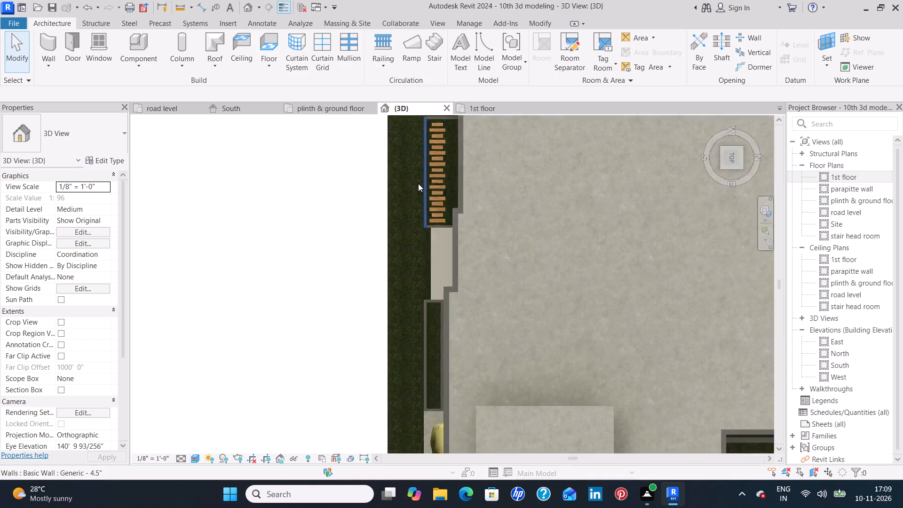
scroll(418, 183, up, 8)
middle_drag(534, 137, 515, 270)
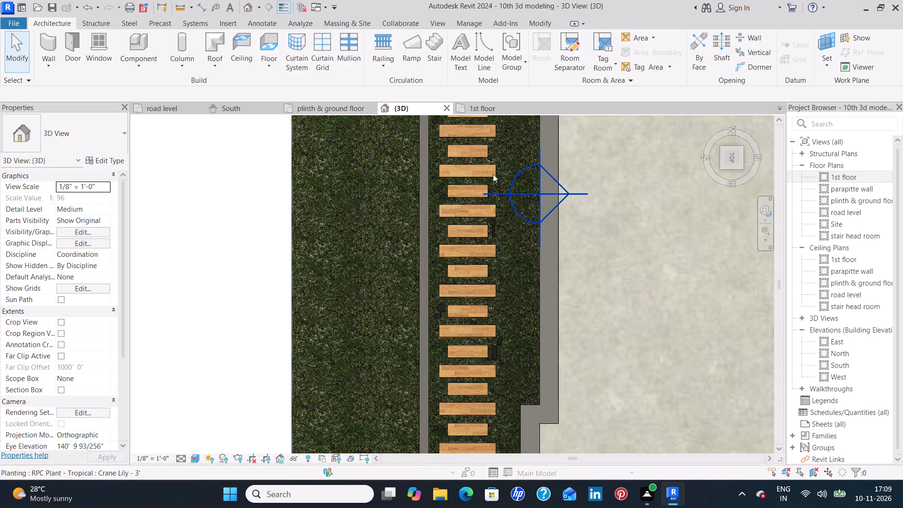
middle_drag(497, 191, 501, 275)
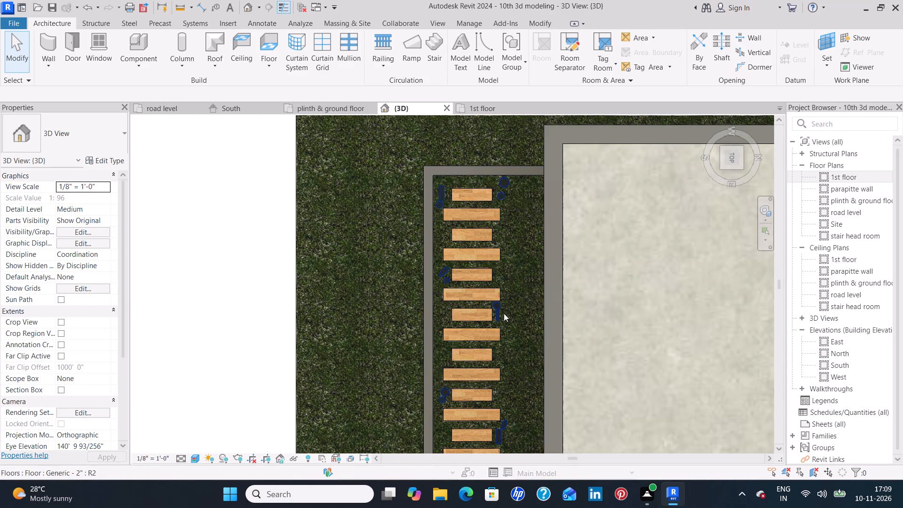
Examine the planter's wooden strips and stone shapes from the top, and the whole house at an angle in 3D.
middle_drag(503, 313, 489, 173)
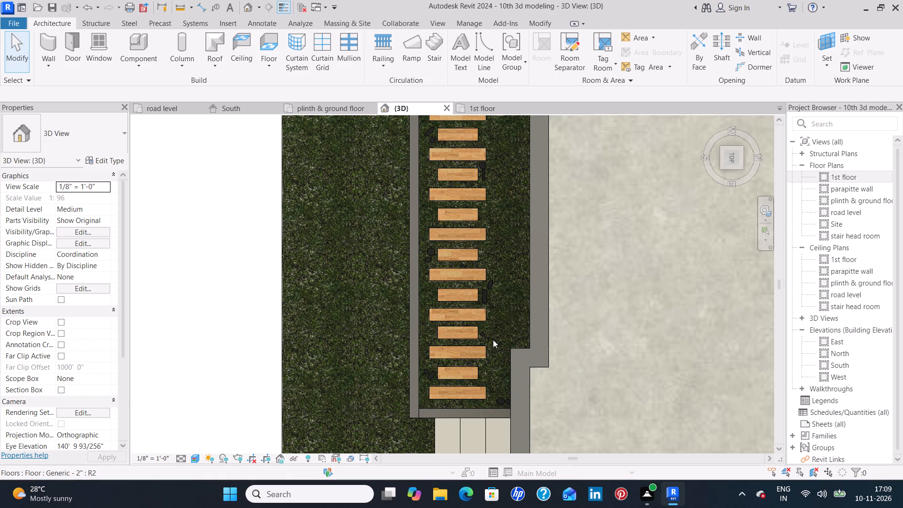
scroll(493, 340, down, 8)
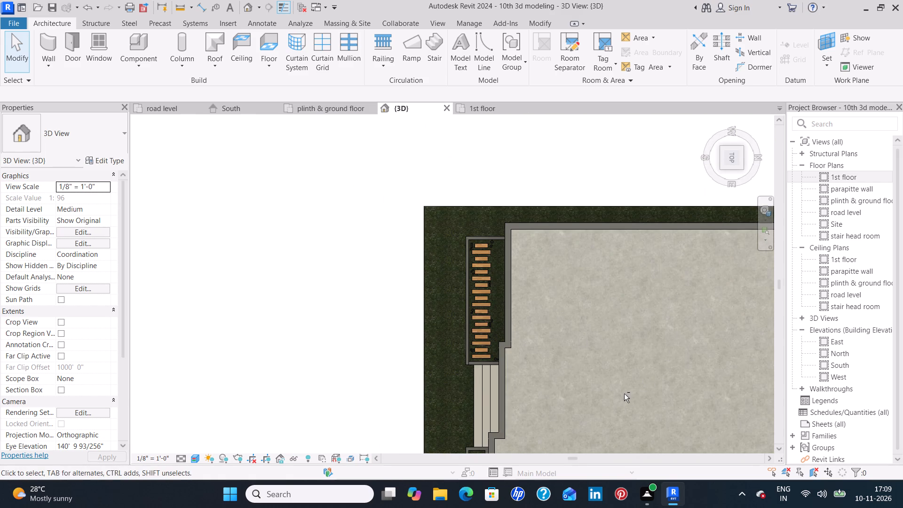
shift+middle_drag(624, 394, 639, 276)
shift+middle_drag(644, 399, 680, 313)
shift+scroll(666, 359, down, 1)
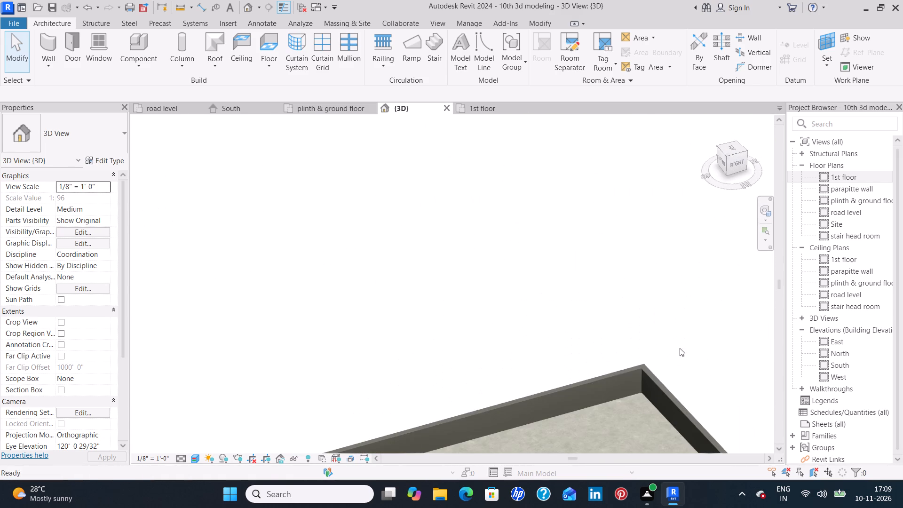
middle_drag(664, 400, 634, 161)
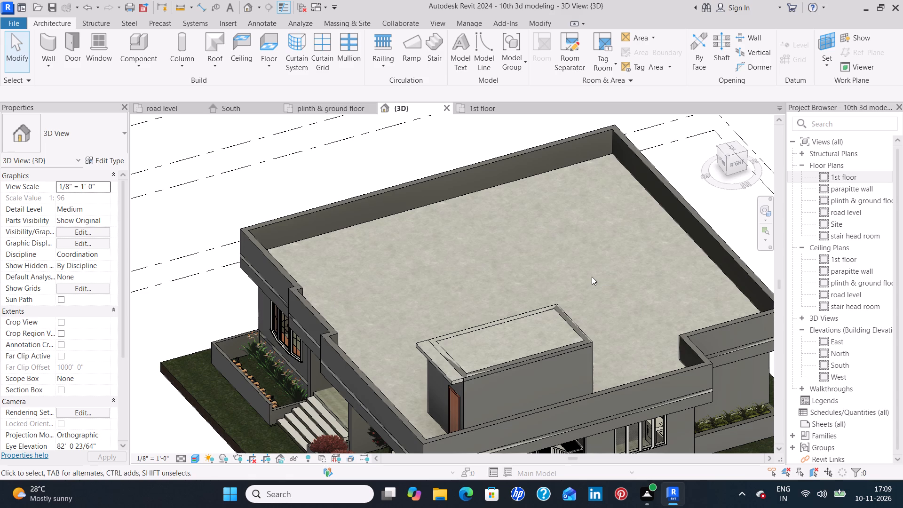
scroll(599, 290, down, 1)
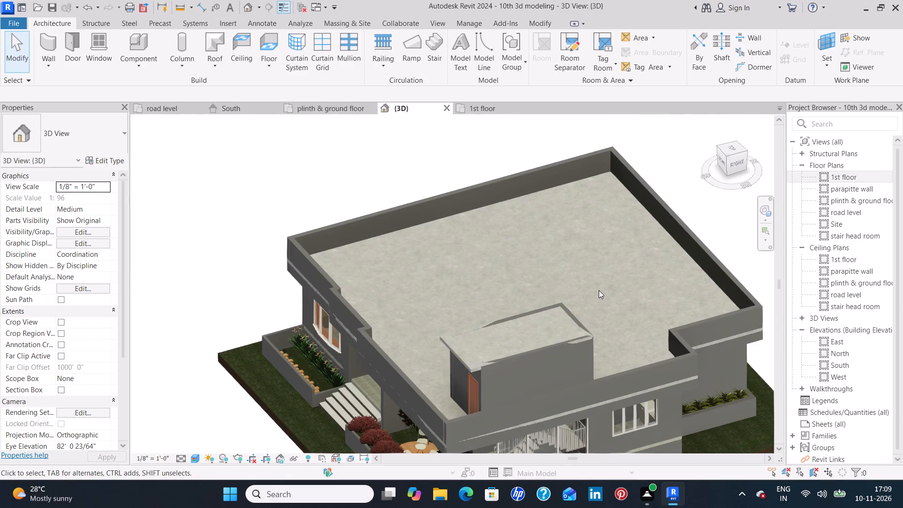
scroll(596, 297, up, 3)
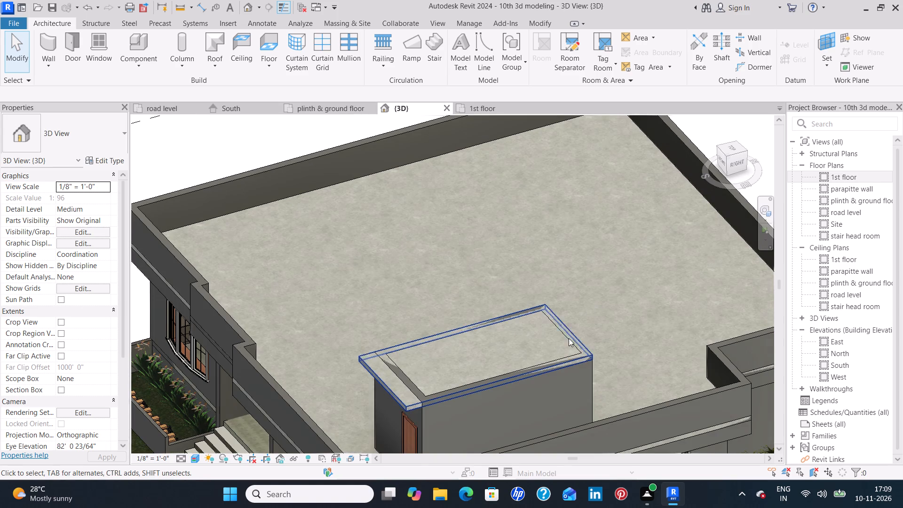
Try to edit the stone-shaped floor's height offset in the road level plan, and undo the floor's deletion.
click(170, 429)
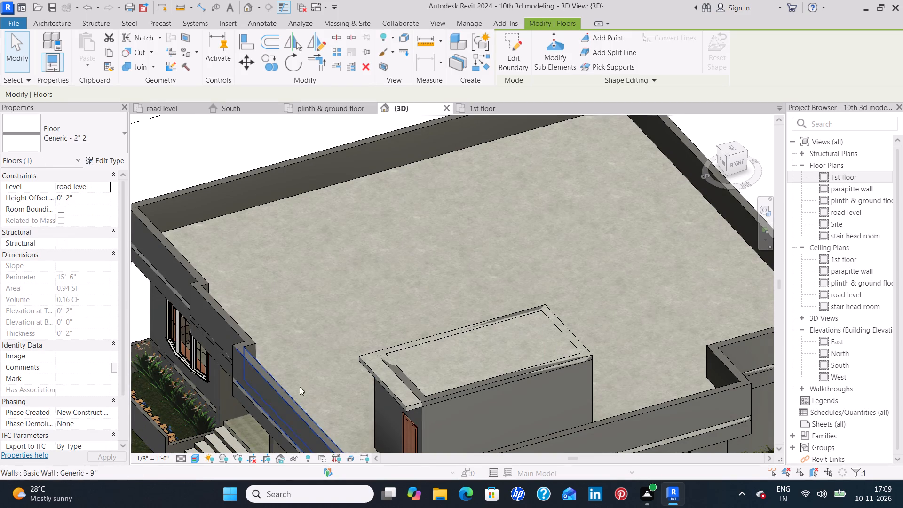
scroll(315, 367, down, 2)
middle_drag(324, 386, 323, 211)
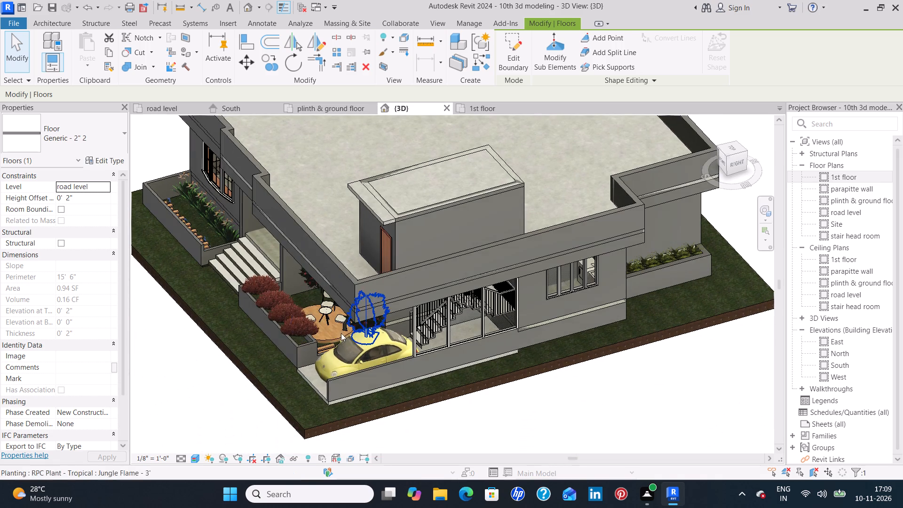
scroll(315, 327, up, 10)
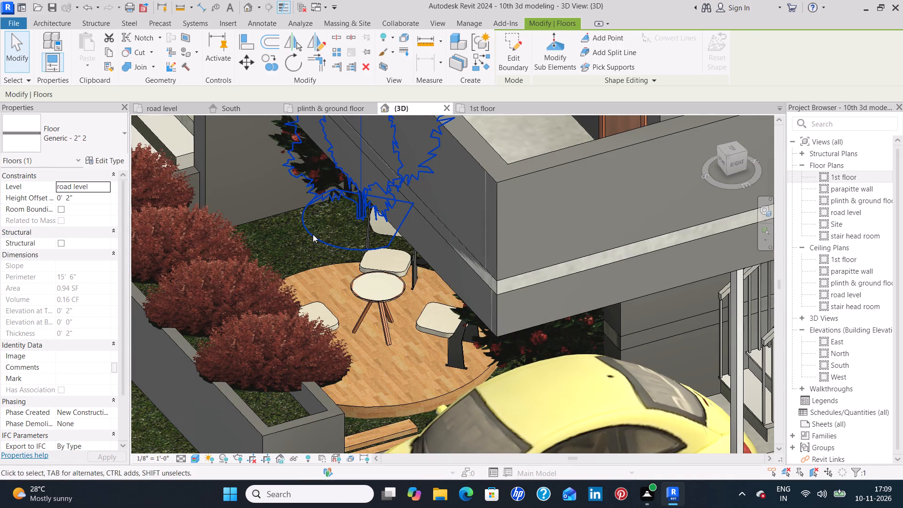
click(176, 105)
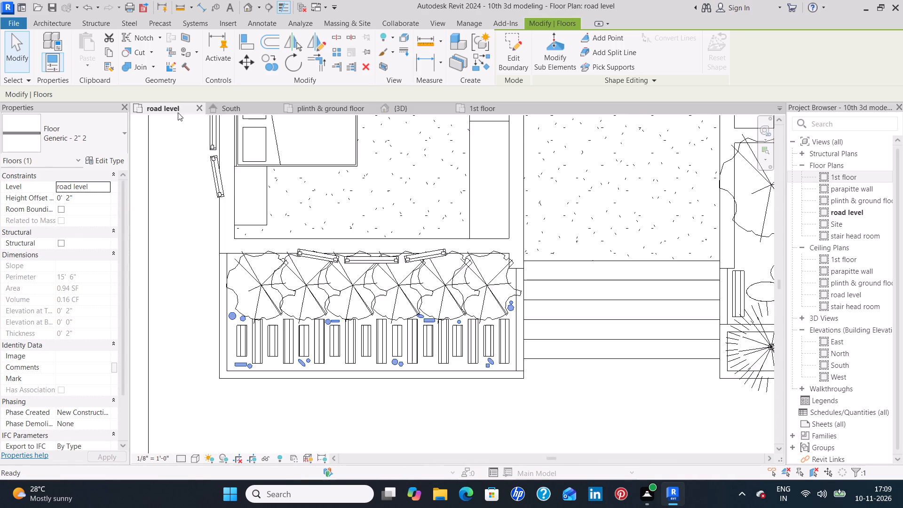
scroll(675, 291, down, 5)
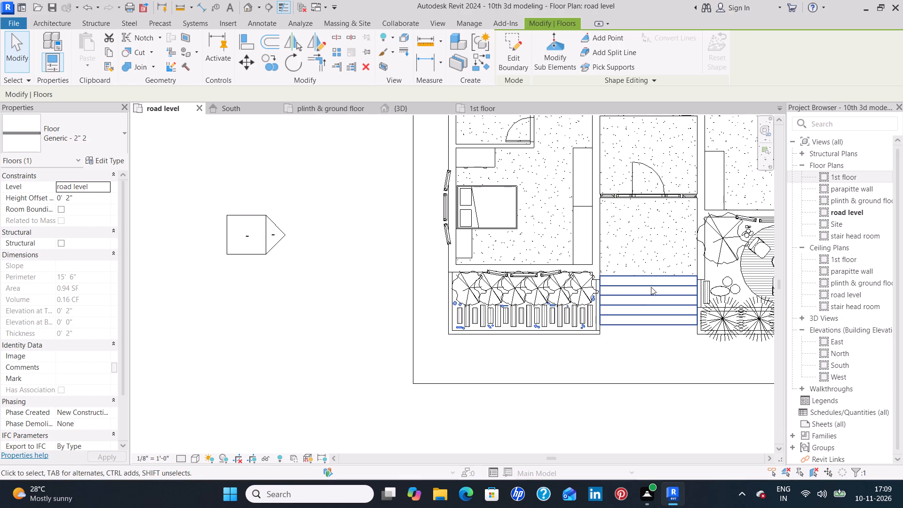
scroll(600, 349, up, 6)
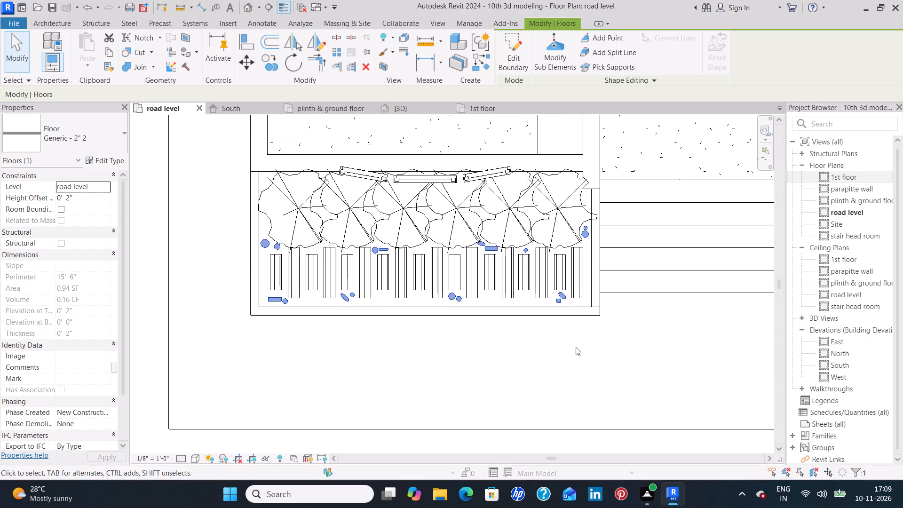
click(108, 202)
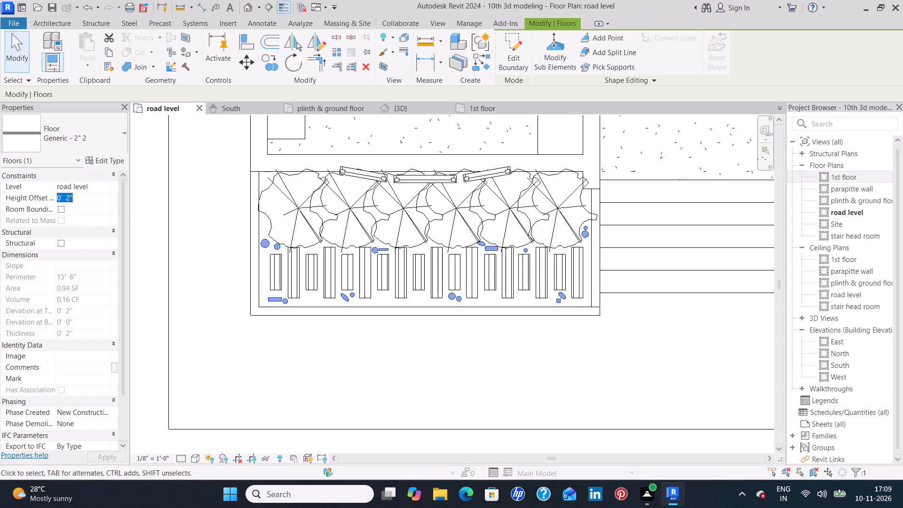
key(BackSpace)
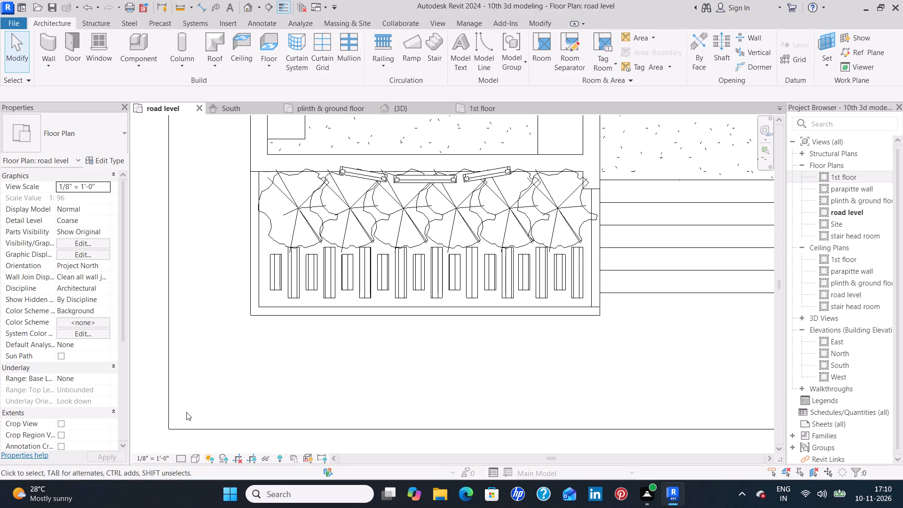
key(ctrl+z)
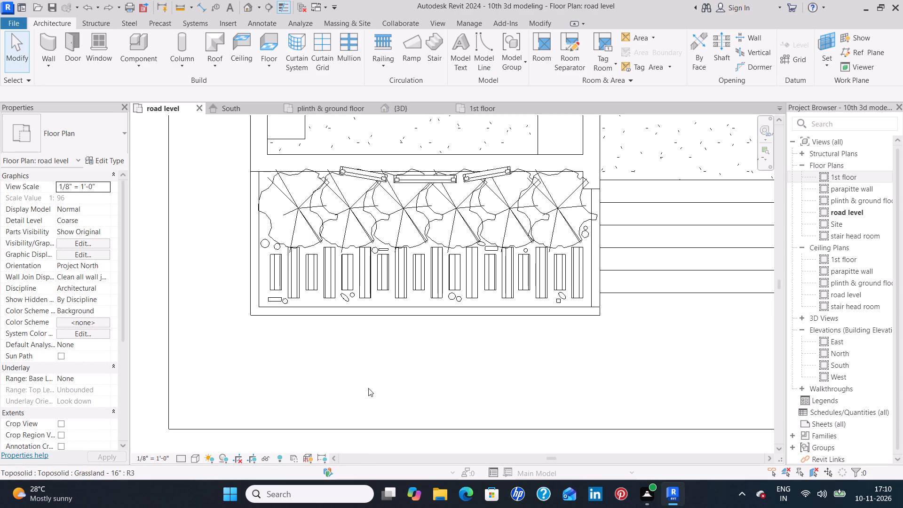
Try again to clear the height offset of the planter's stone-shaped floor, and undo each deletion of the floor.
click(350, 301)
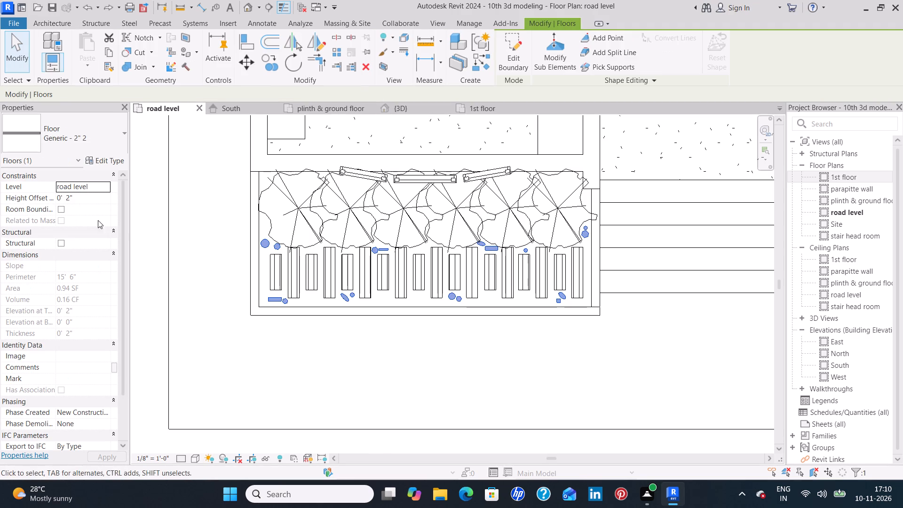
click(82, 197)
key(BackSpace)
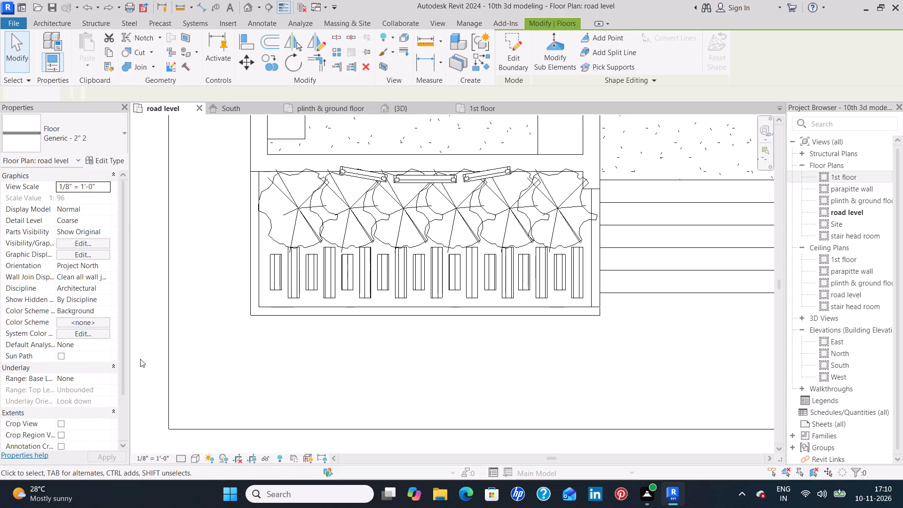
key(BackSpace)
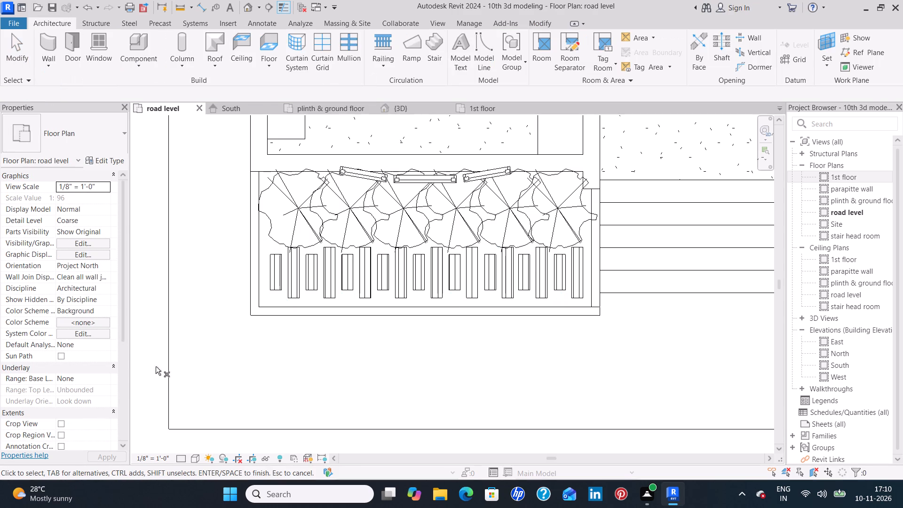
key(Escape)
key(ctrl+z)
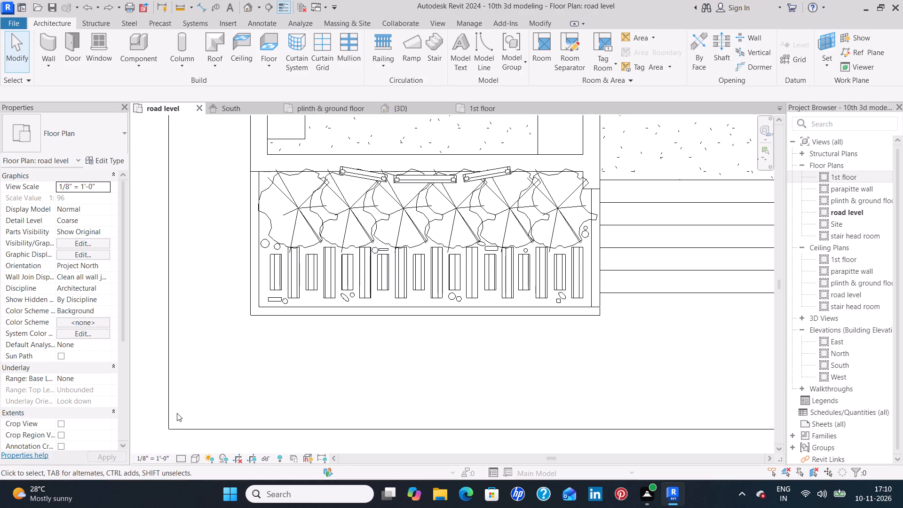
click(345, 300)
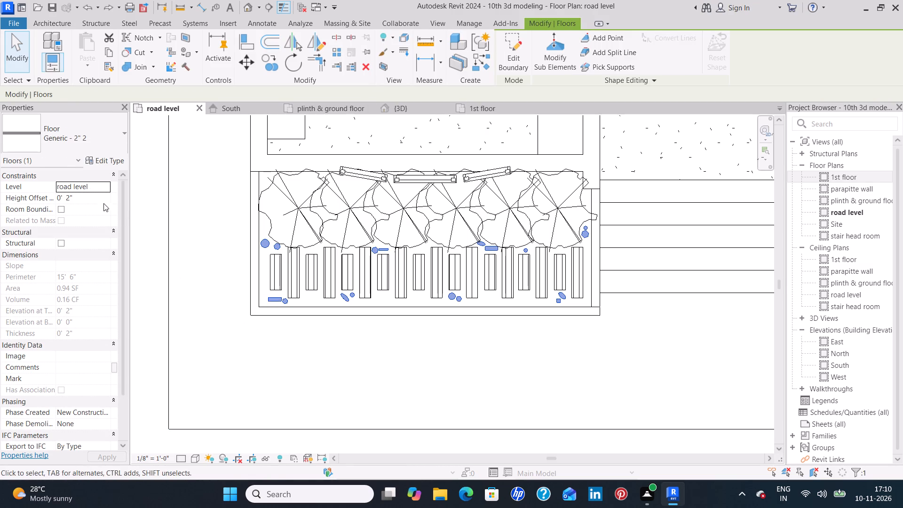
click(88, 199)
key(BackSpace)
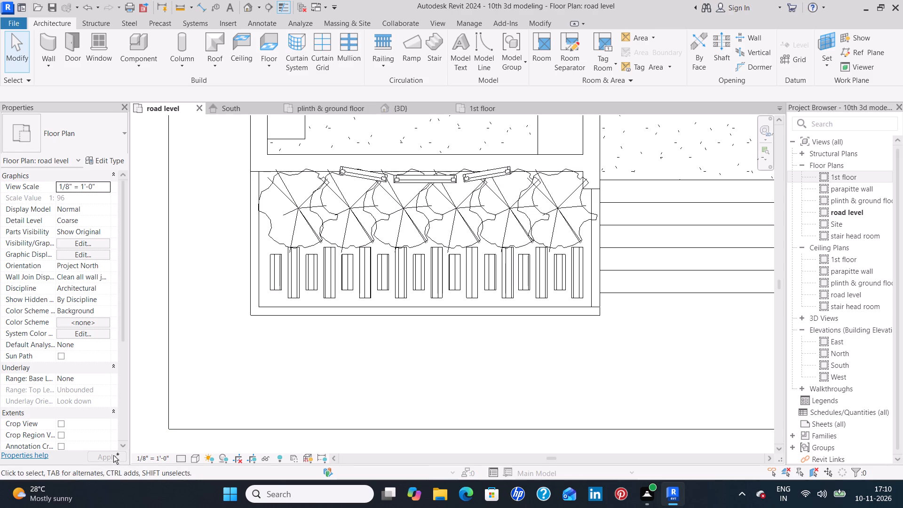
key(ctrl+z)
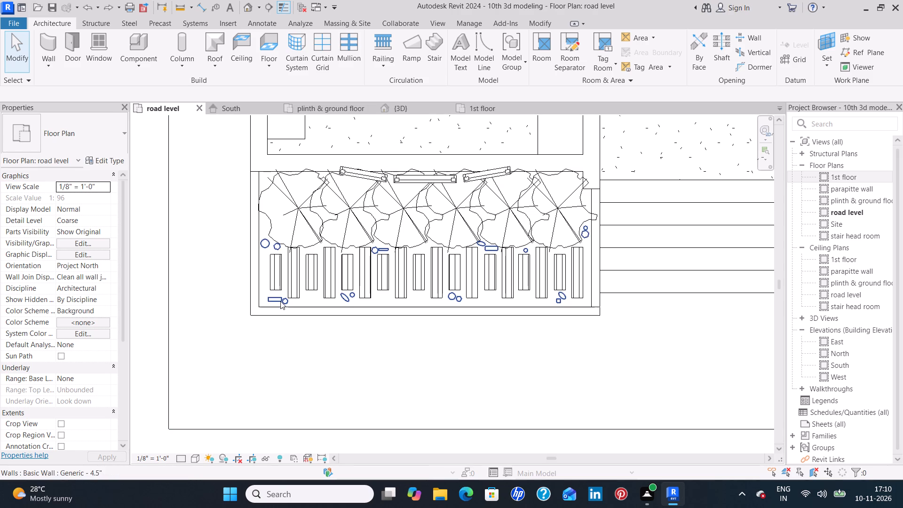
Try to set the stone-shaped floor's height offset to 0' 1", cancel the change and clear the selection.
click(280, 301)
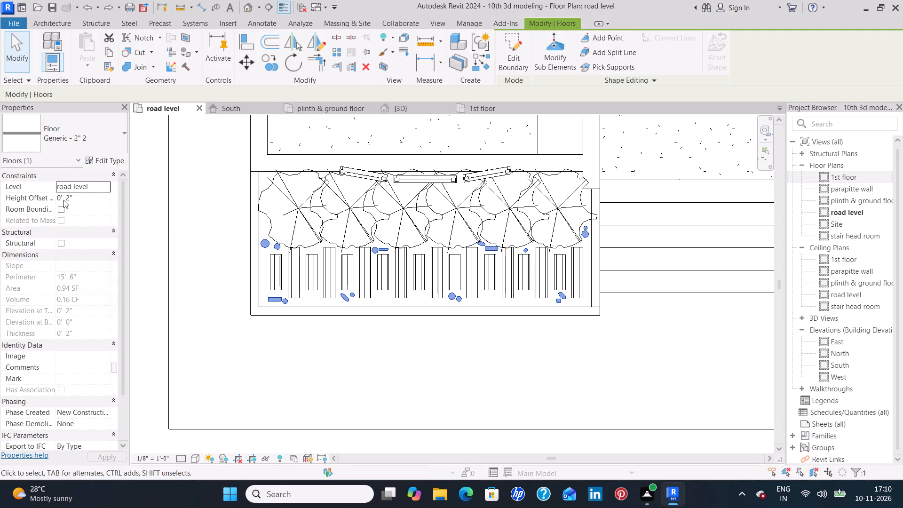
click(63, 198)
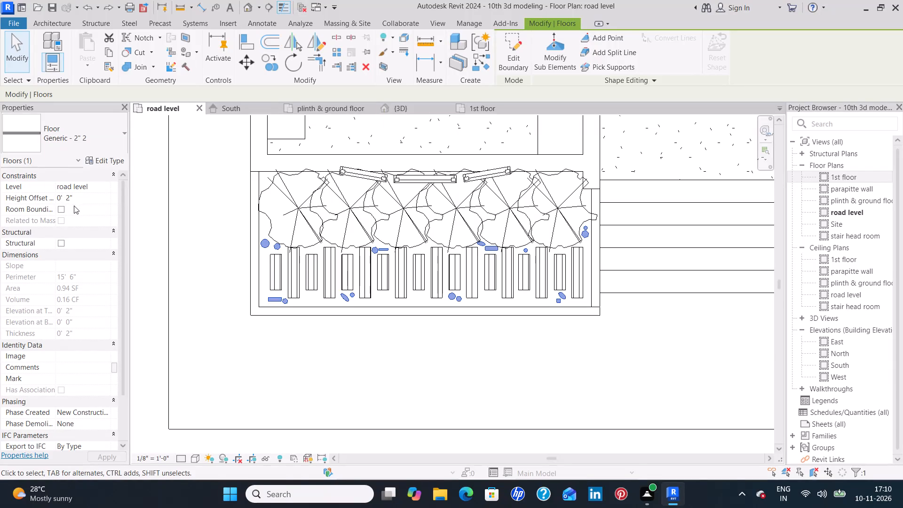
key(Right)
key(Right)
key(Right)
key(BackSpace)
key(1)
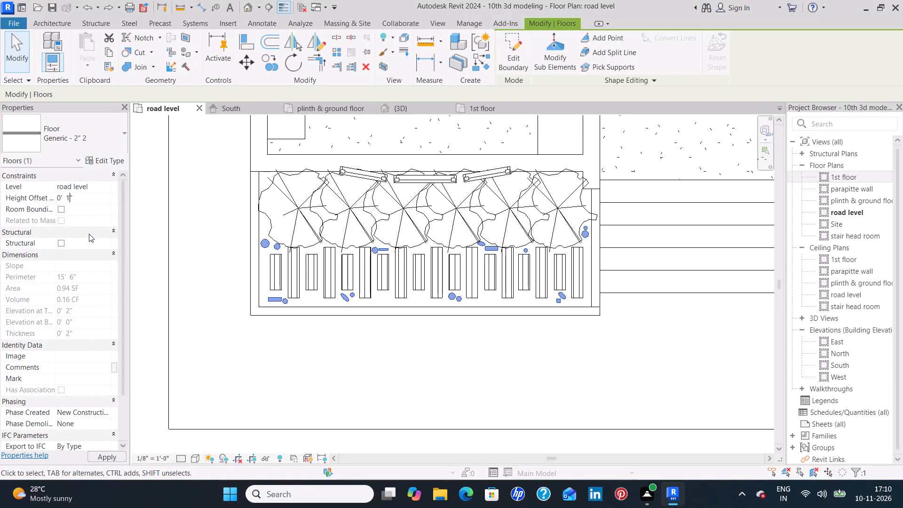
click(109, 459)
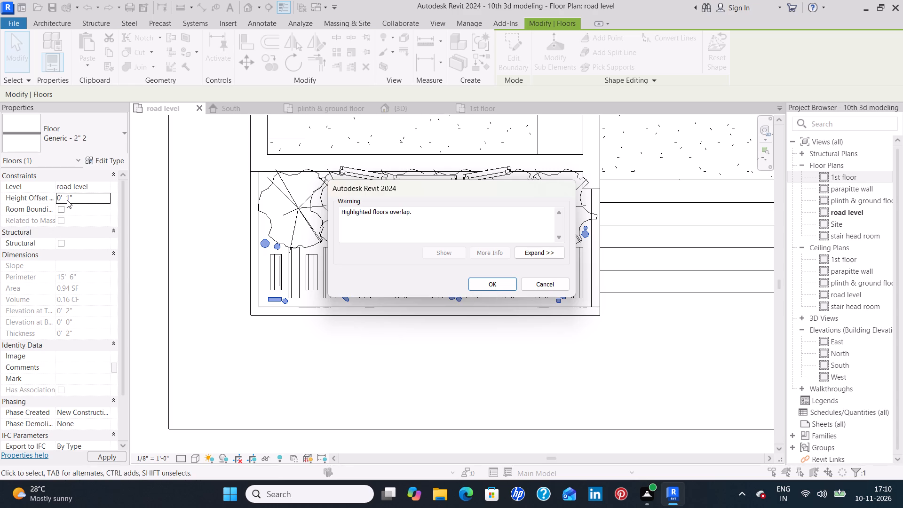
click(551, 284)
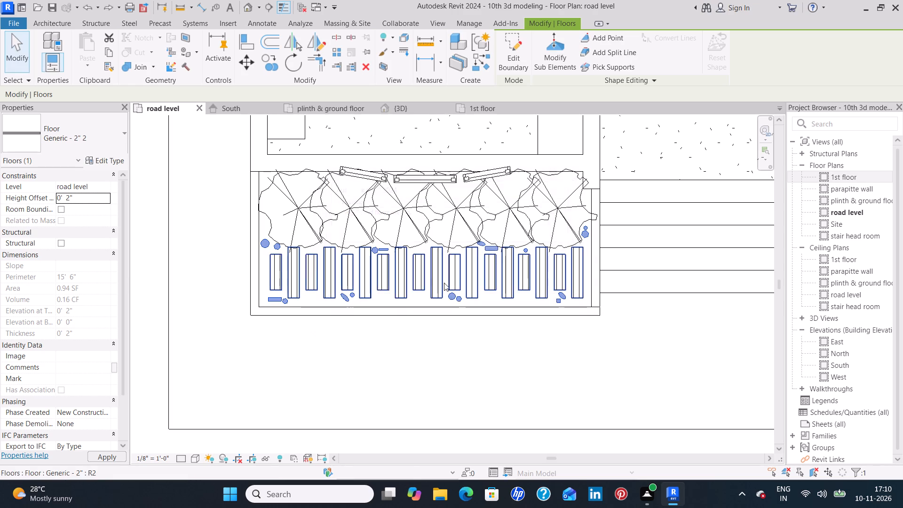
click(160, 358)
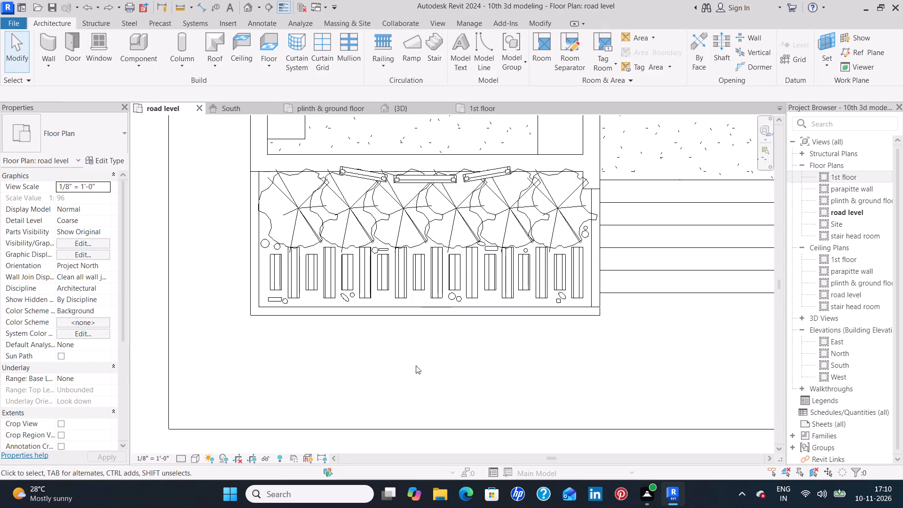
Examine the road level plan from the front planter and entrance steps through to the living and dining area.
scroll(460, 369, down, 2)
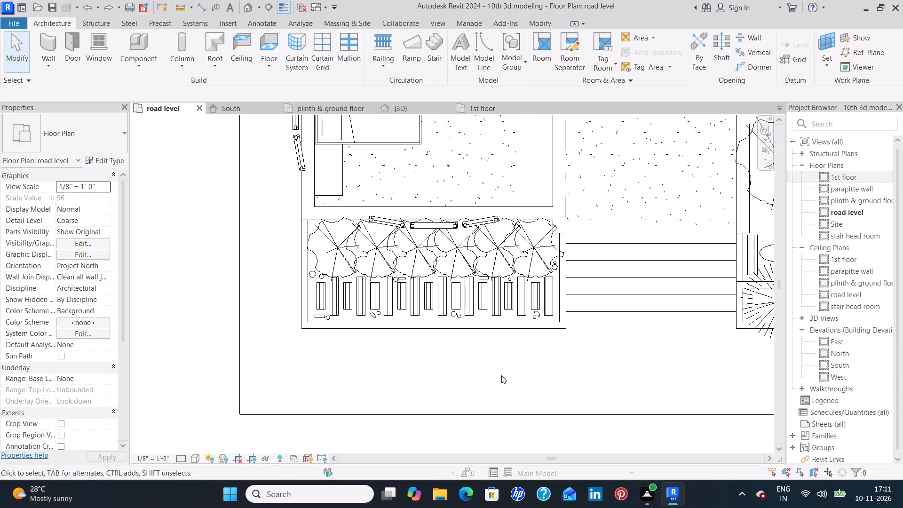
middle_drag(504, 355, 450, 400)
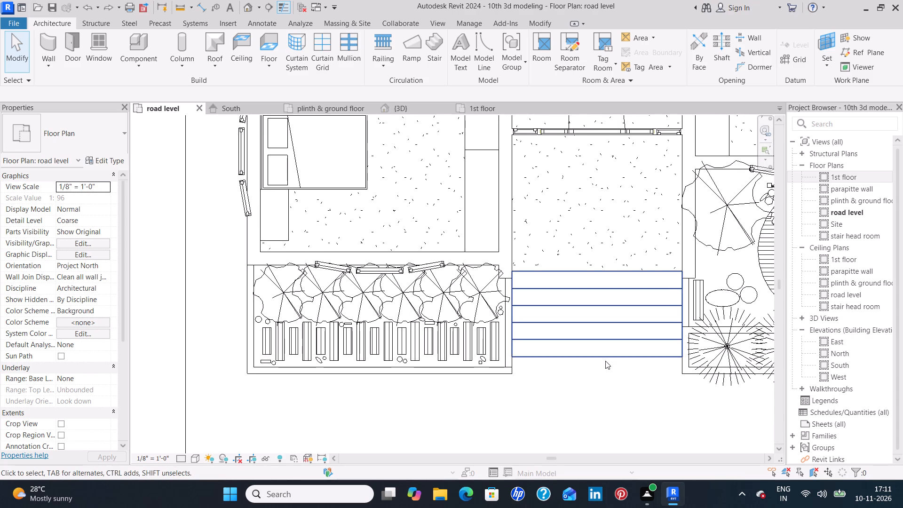
middle_drag(603, 362, 529, 382)
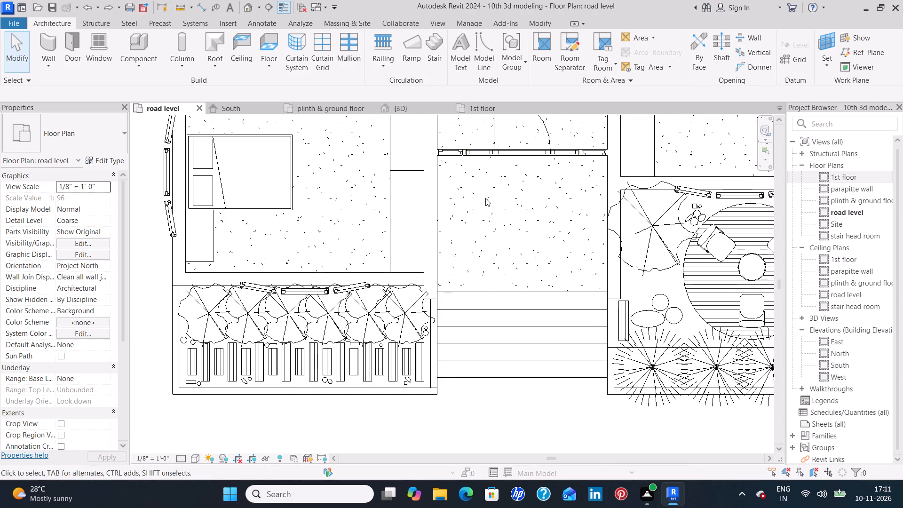
scroll(485, 201, down, 1)
middle_drag(485, 215, 481, 271)
scroll(475, 276, down, 1)
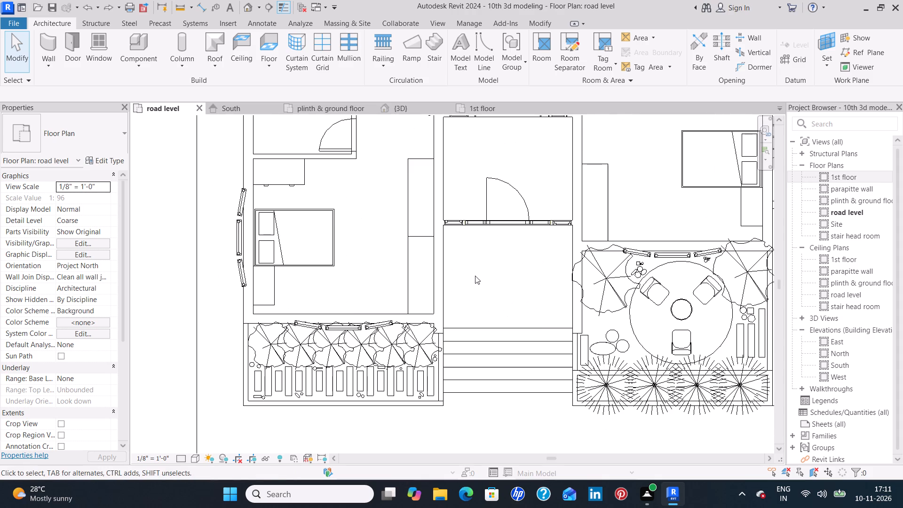
middle_drag(485, 152, 481, 286)
scroll(478, 286, down, 2)
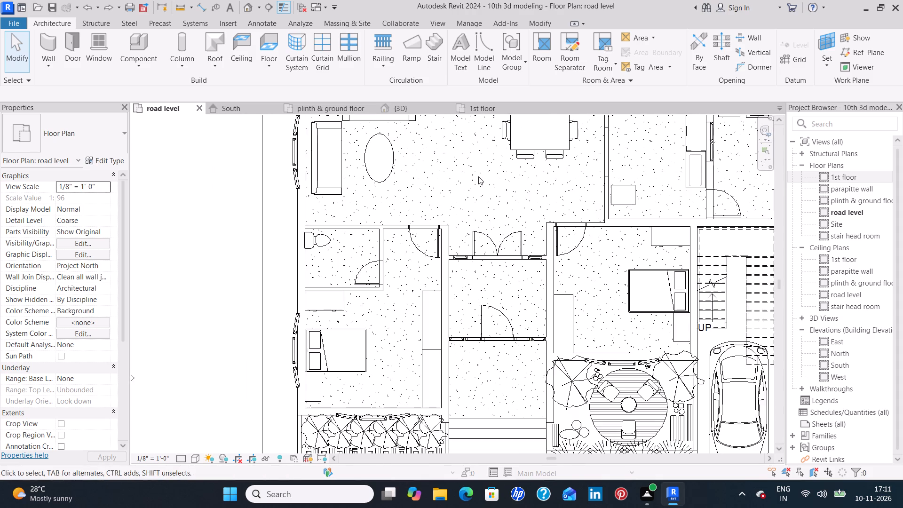
middle_drag(480, 177, 483, 254)
scroll(482, 254, down, 2)
middle_drag(467, 239, 465, 260)
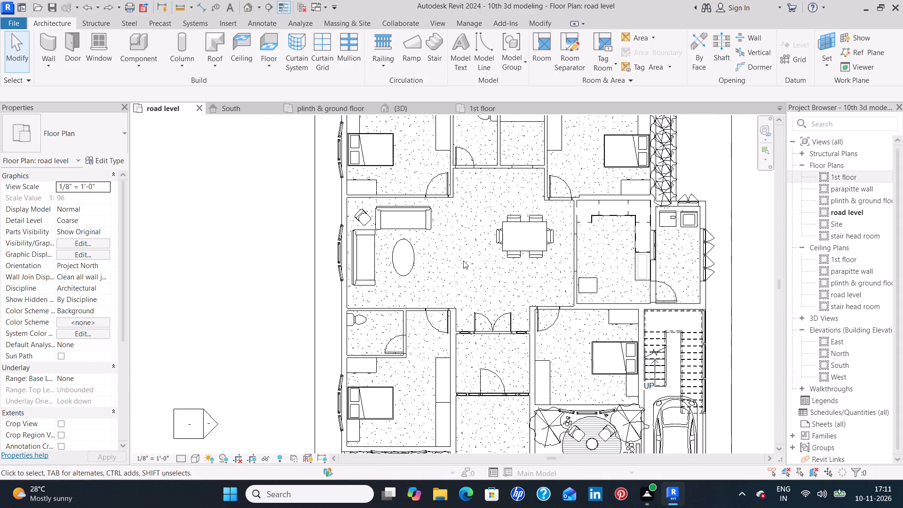
Examine the room layout in the road level plan and the plinth & ground floor plan, through to the rear bedrooms.
scroll(461, 254, down, 1)
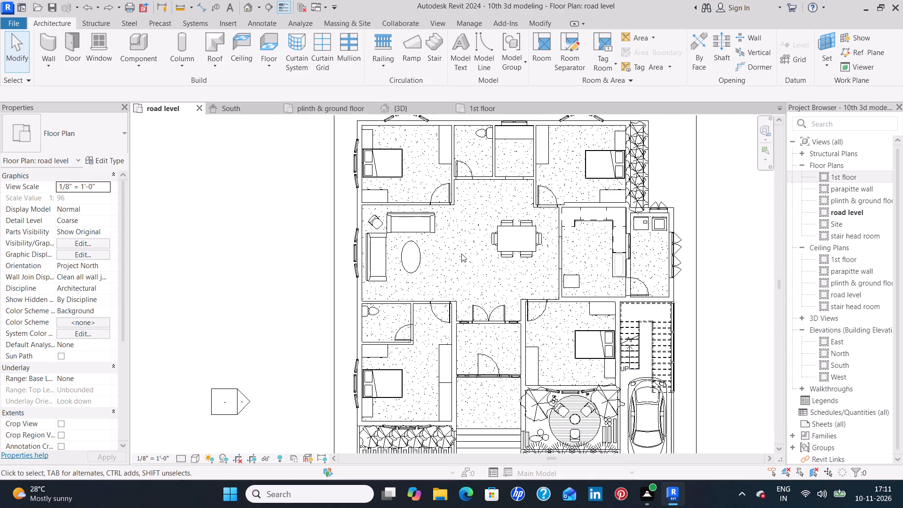
middle_drag(462, 253, 459, 279)
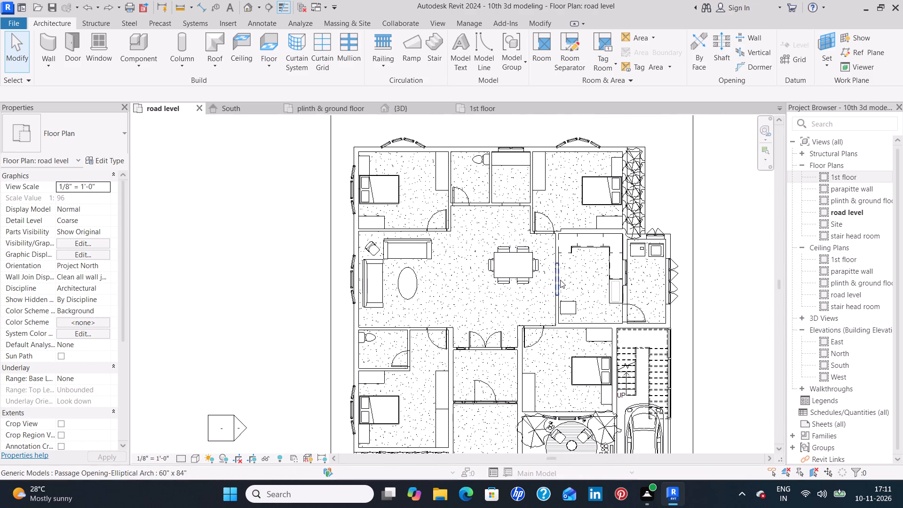
scroll(560, 276, up, 6)
scroll(560, 270, down, 3)
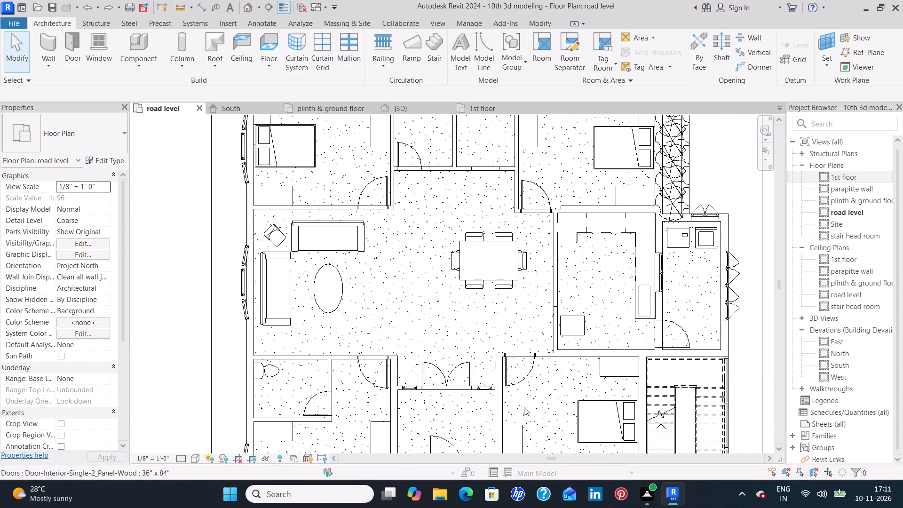
middle_drag(526, 410, 522, 379)
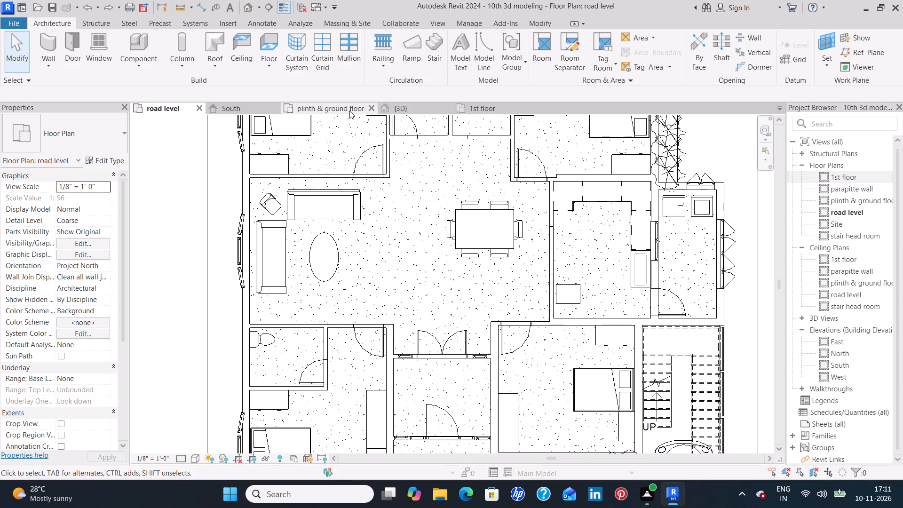
click(349, 111)
scroll(418, 254, down, 2)
middle_drag(372, 278, 386, 344)
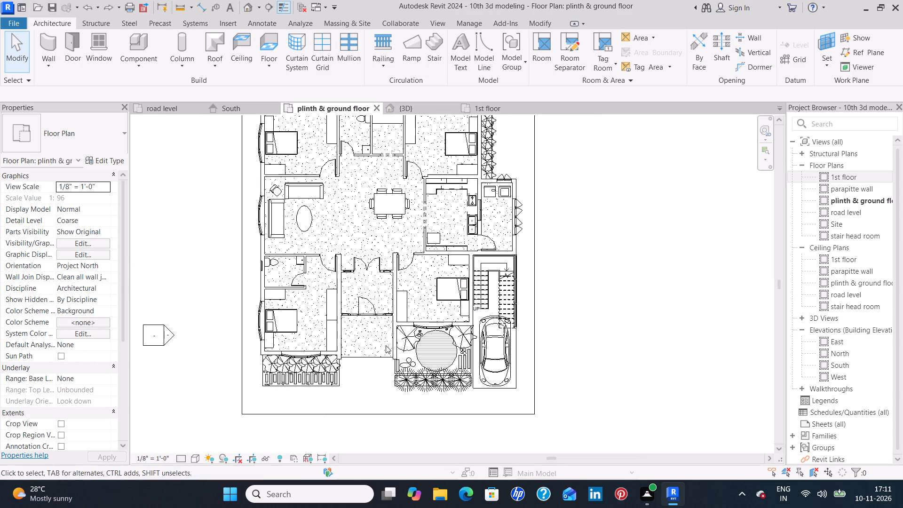
scroll(387, 340, up, 6)
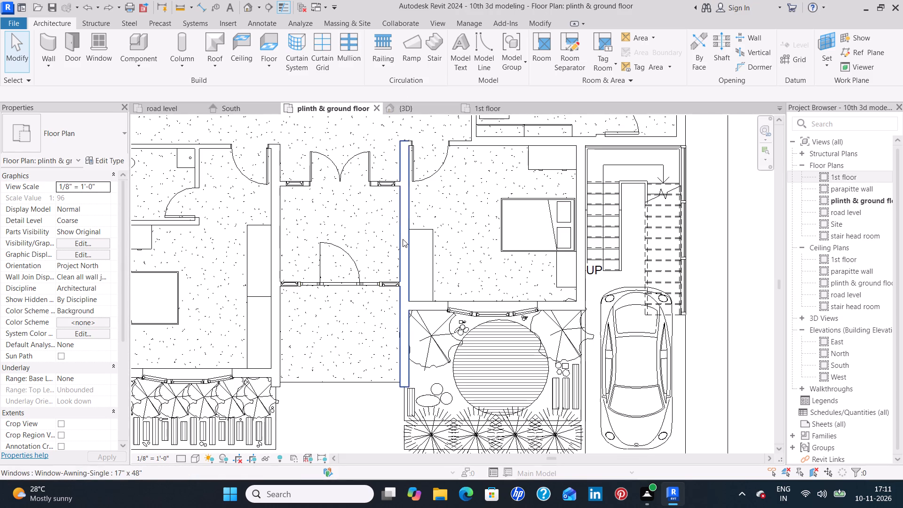
middle_drag(403, 238, 418, 327)
middle_drag(466, 197, 470, 298)
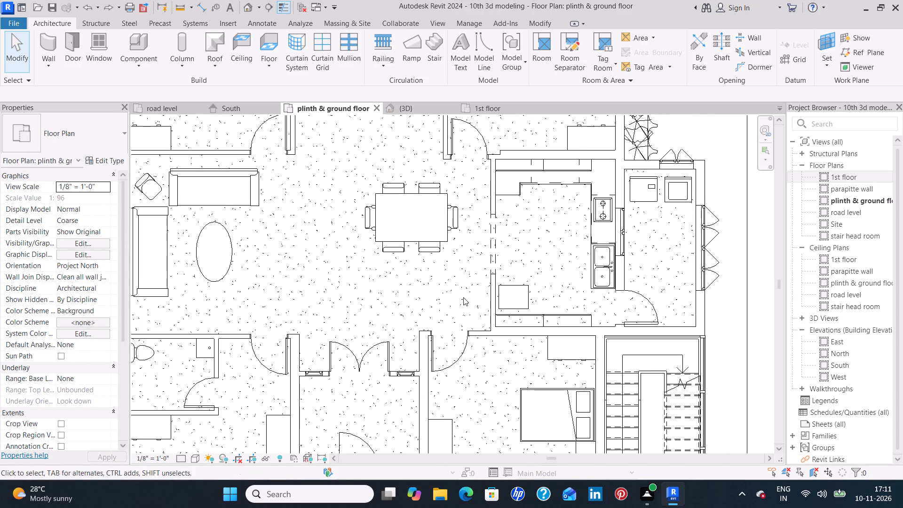
middle_drag(312, 200, 337, 287)
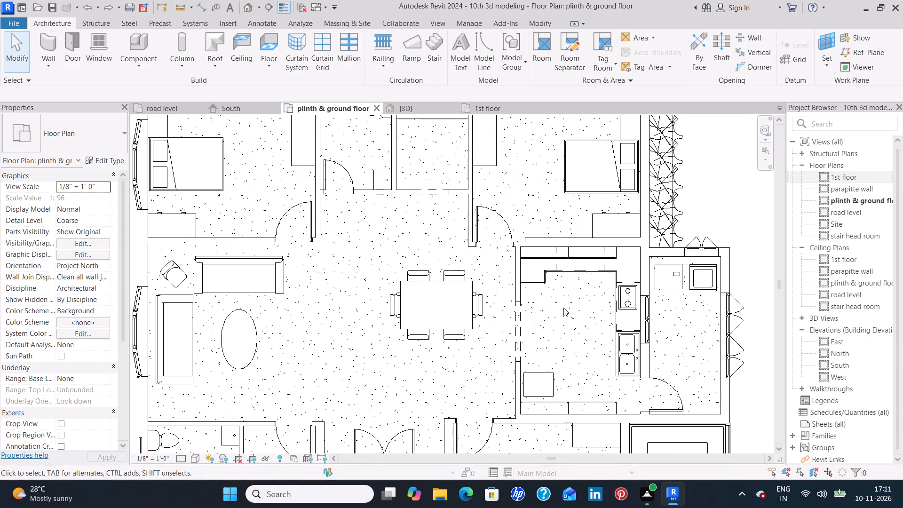
middle_drag(514, 197, 533, 300)
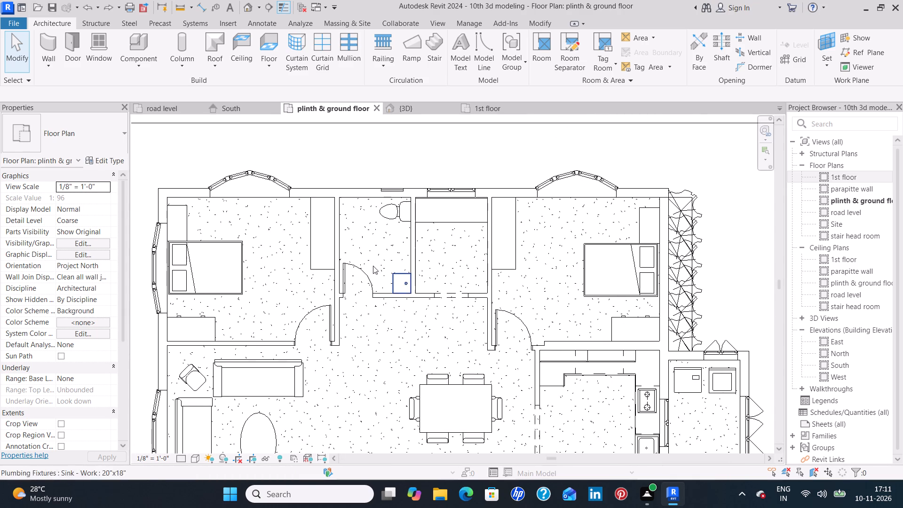
middle_drag(252, 247, 279, 246)
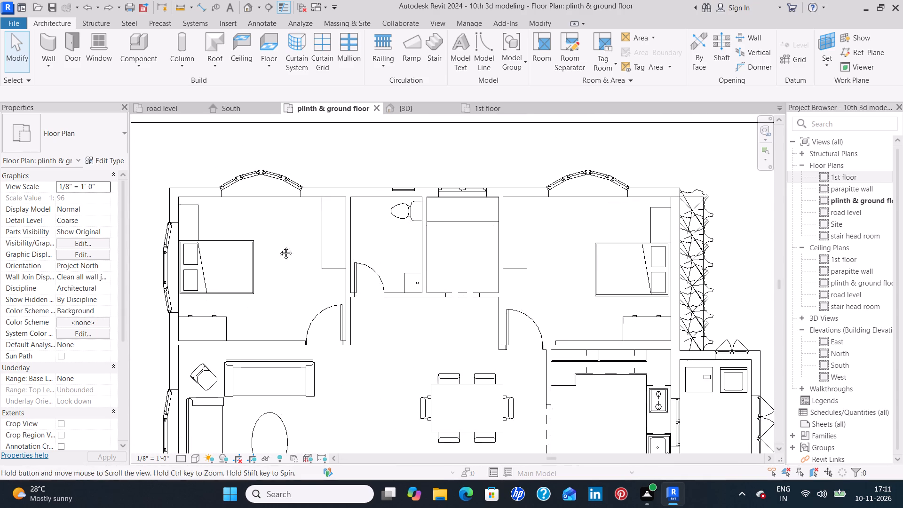
middle_drag(279, 246, 302, 242)
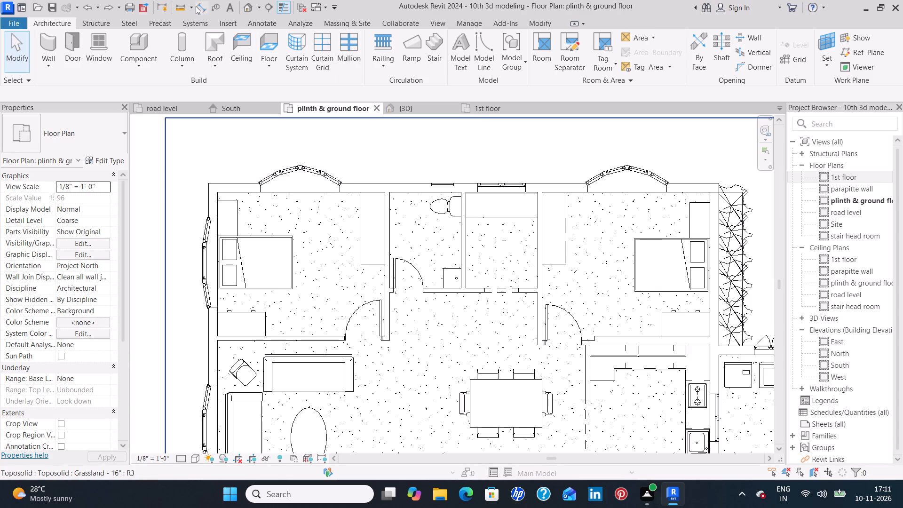
Start the Measure Between Two References tool in the plinth & ground floor plan.
click(175, 5)
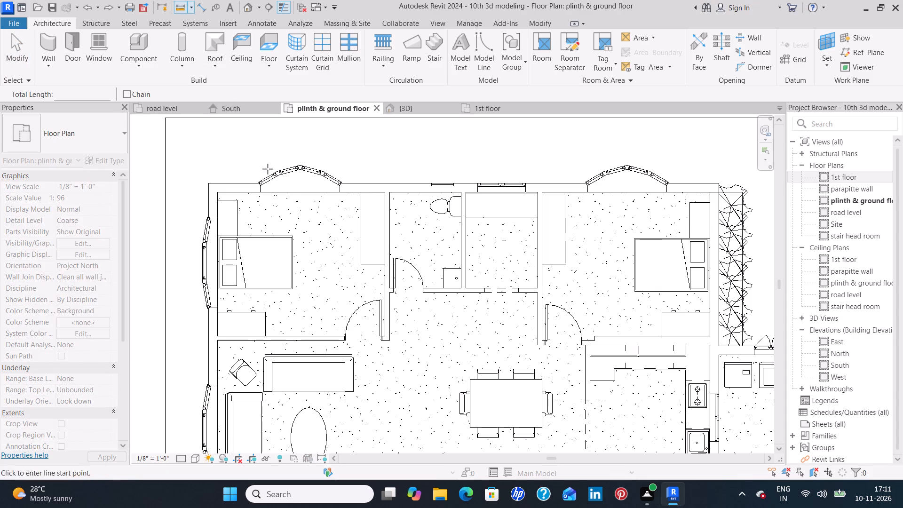
click(190, 10)
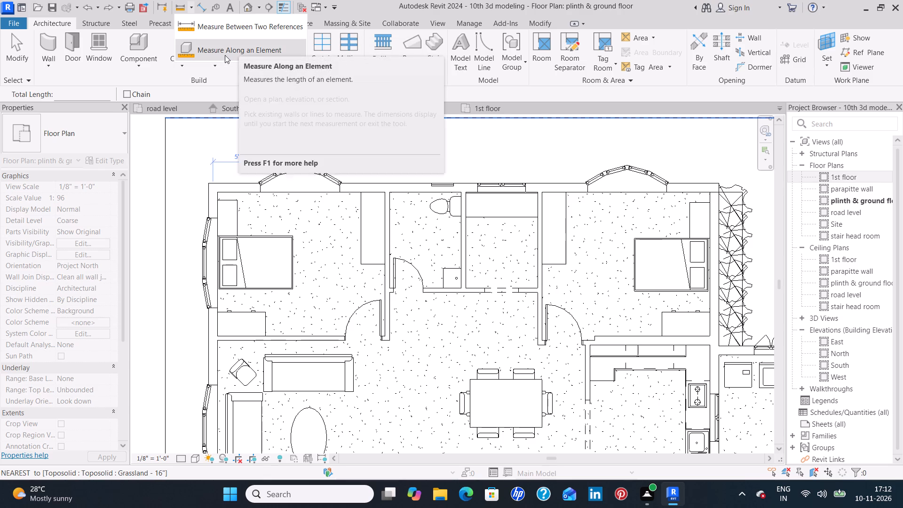
click(245, 33)
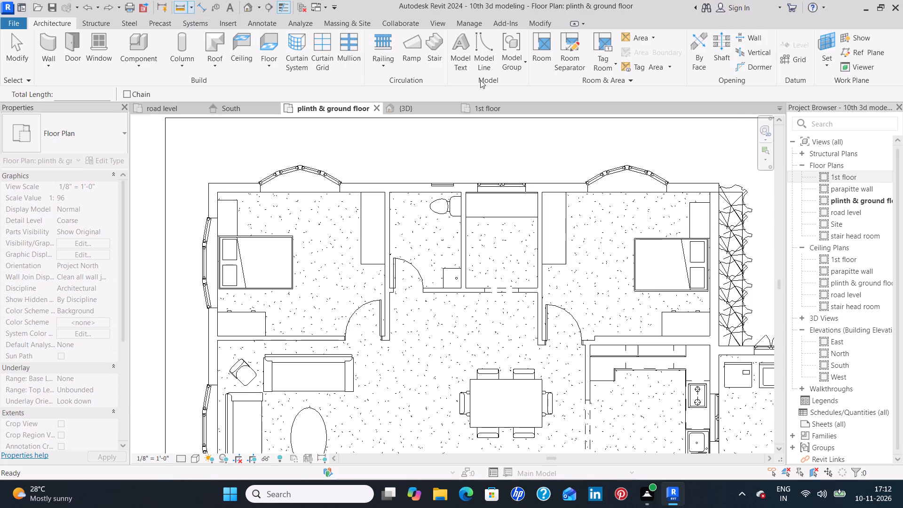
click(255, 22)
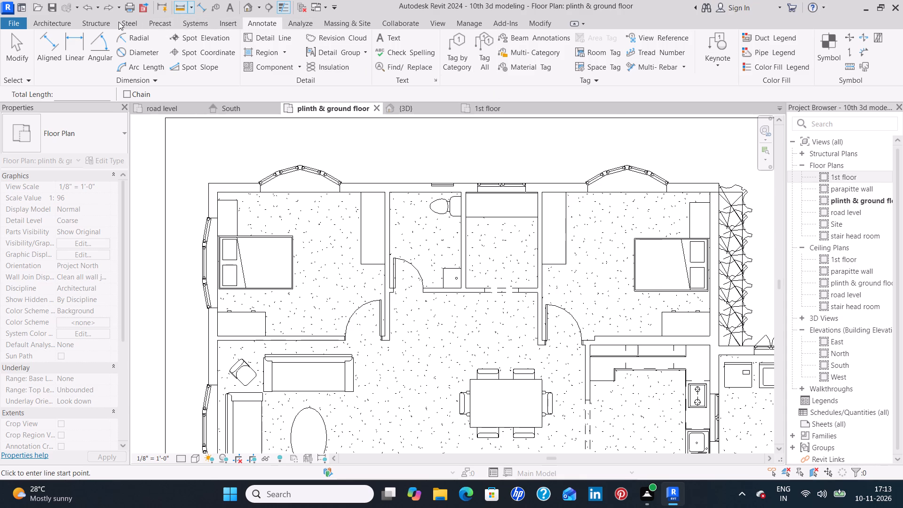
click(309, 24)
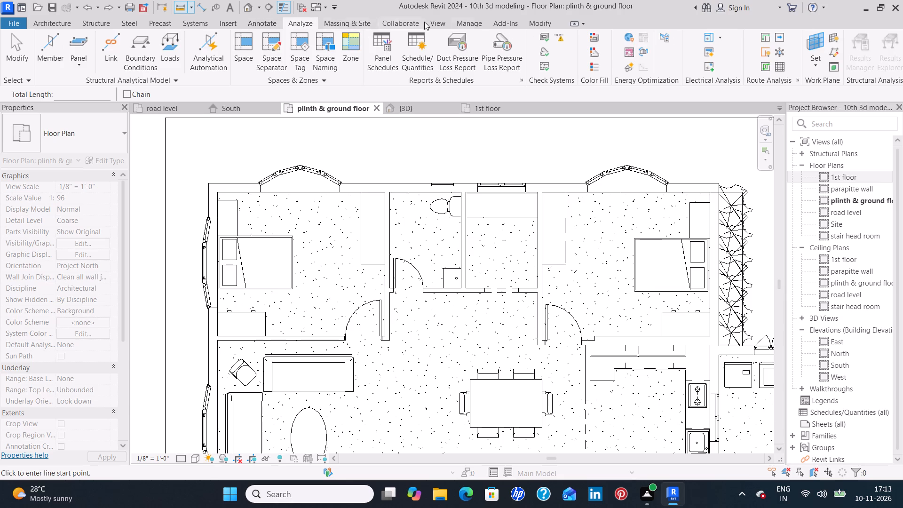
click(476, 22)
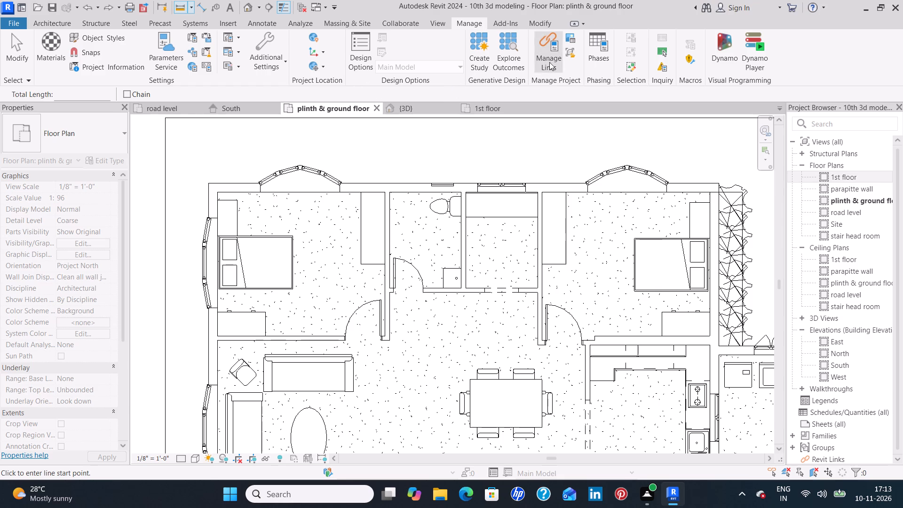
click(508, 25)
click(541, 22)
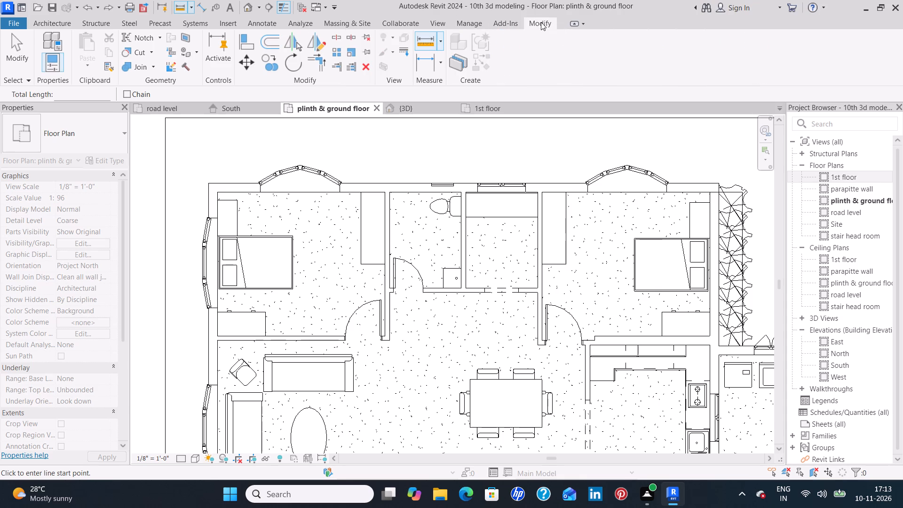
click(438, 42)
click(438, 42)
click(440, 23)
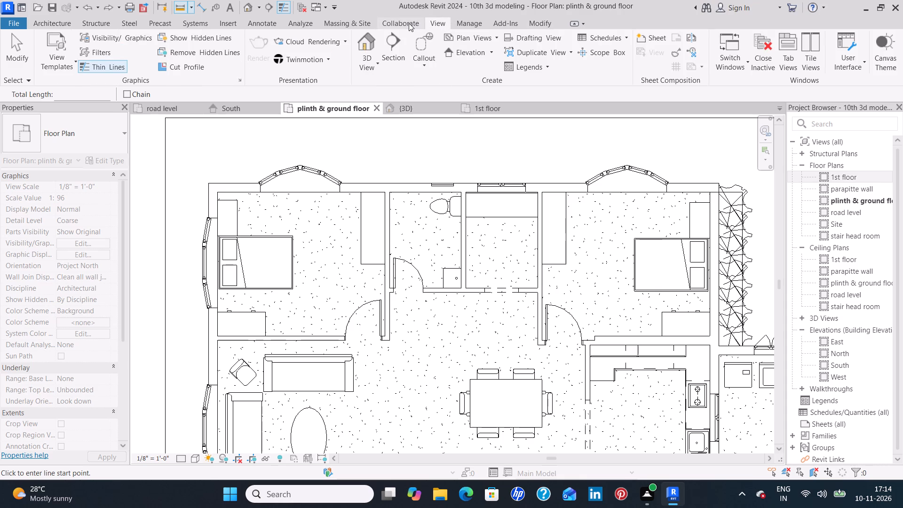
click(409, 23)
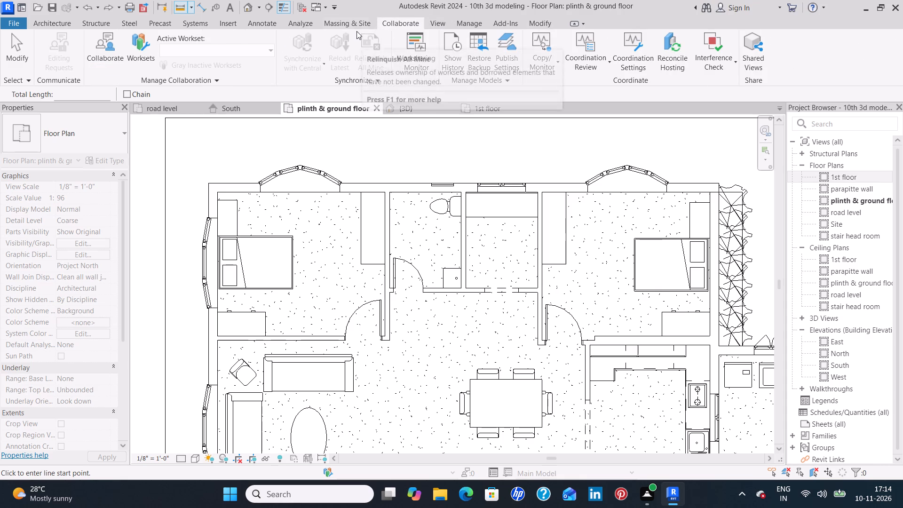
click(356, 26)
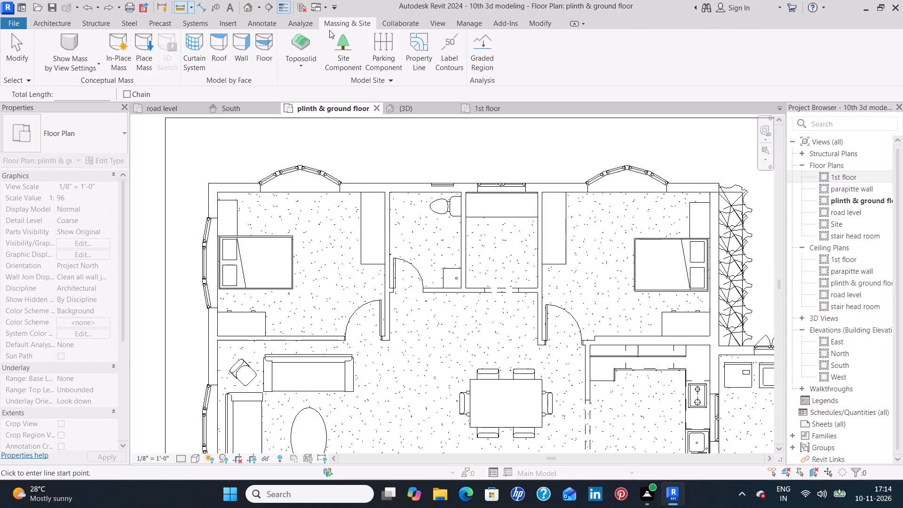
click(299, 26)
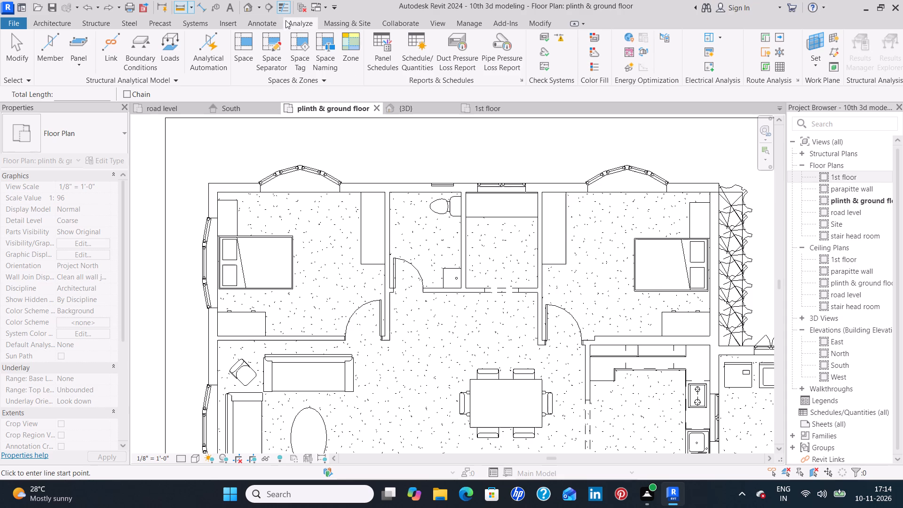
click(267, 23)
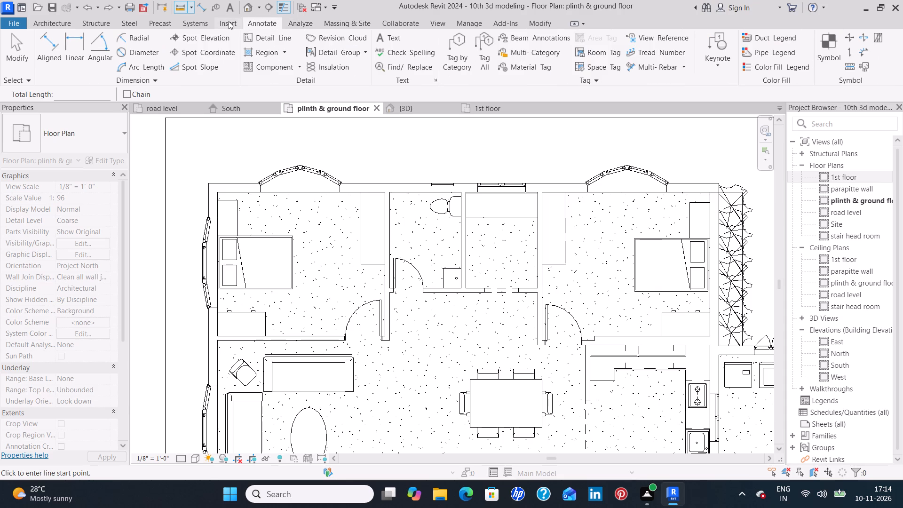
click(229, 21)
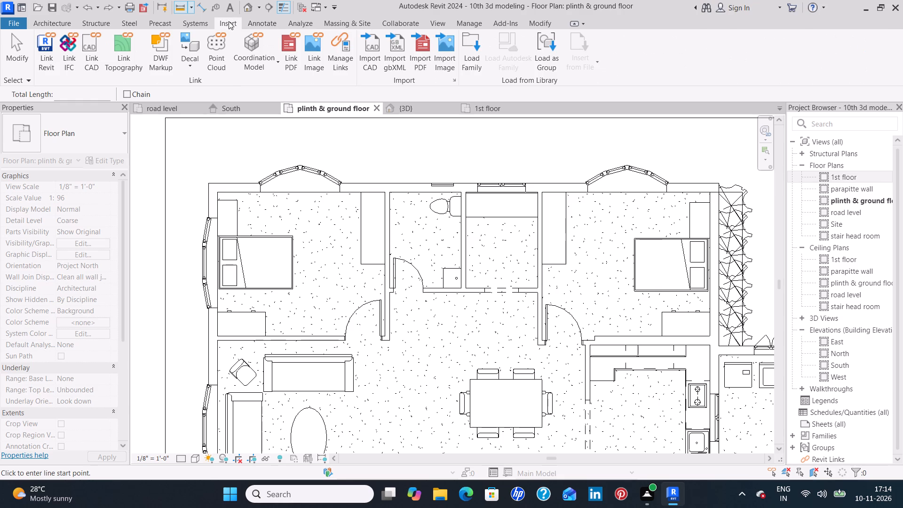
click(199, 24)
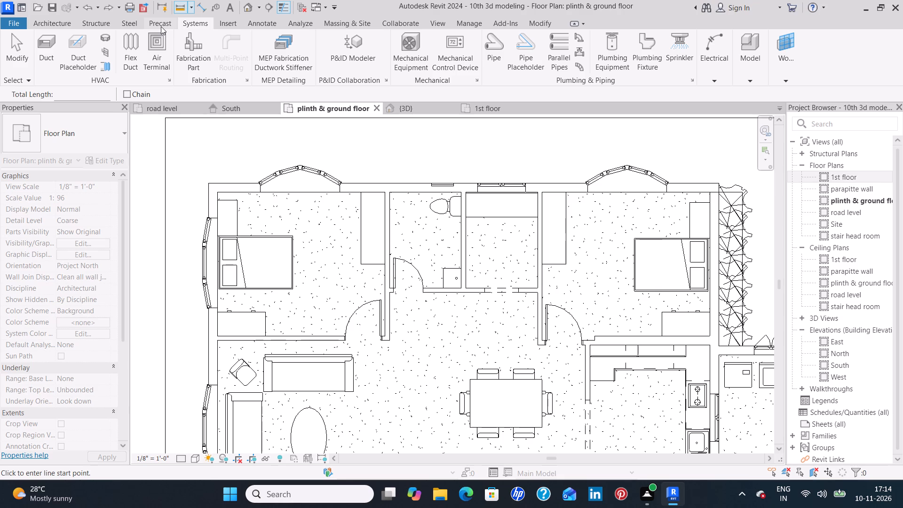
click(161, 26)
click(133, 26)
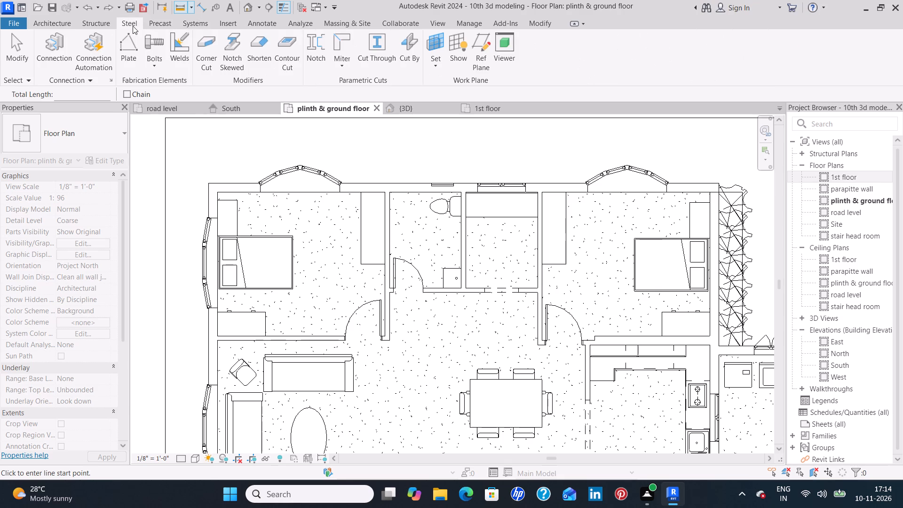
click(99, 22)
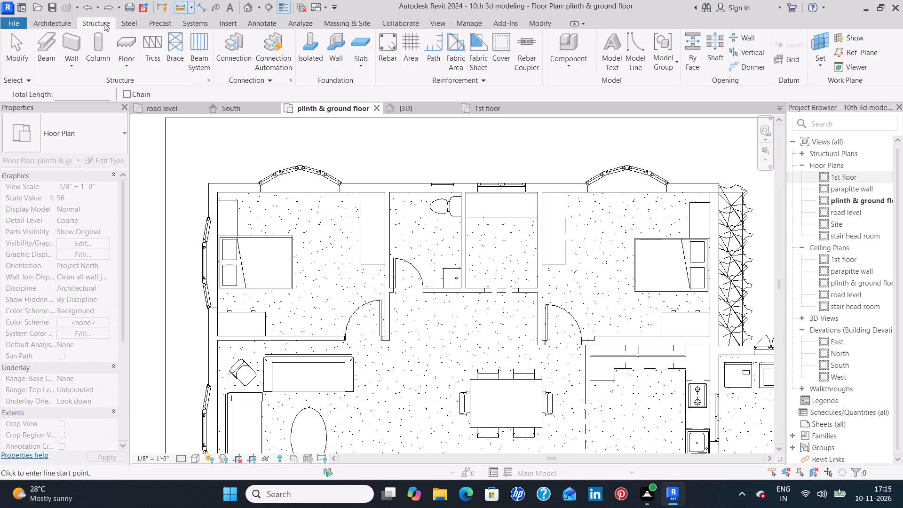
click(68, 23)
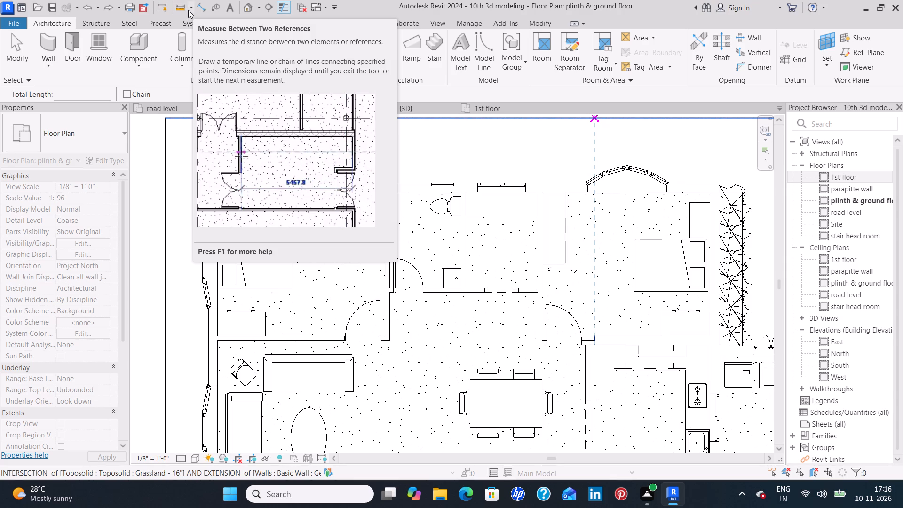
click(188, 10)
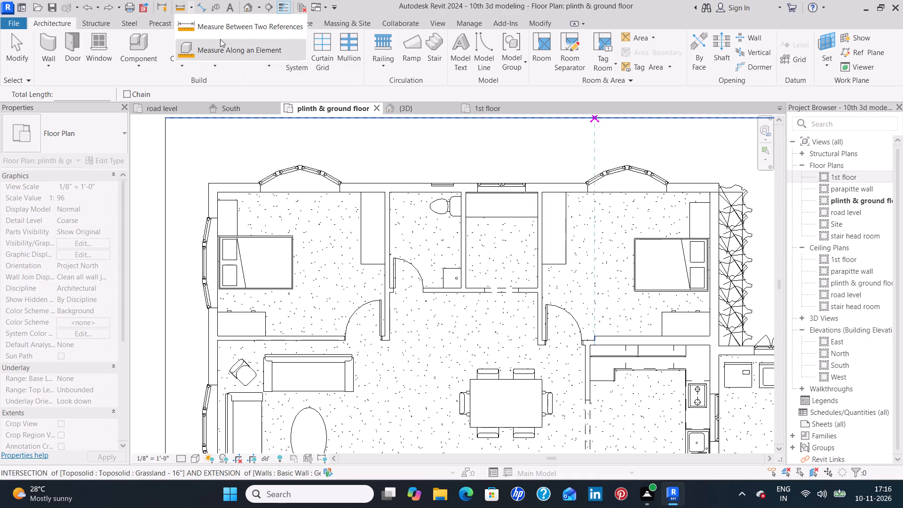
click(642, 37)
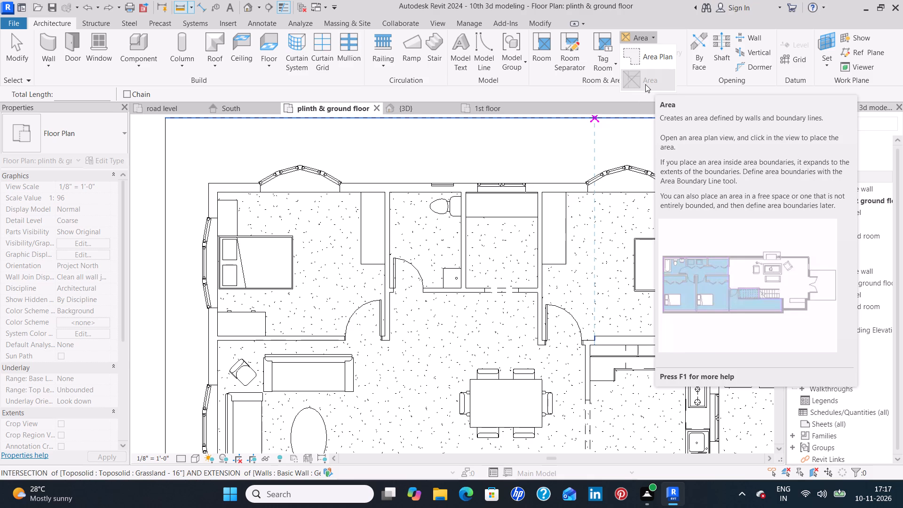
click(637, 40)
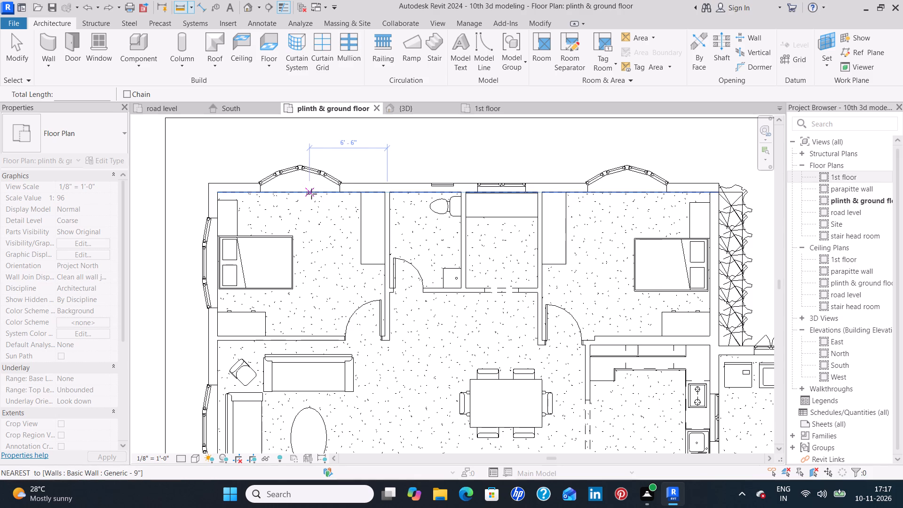
Measure both corner-to-corner diagonals of the rear bedroom adjoining the toilet in the plinth & ground floor plan.
click(215, 196)
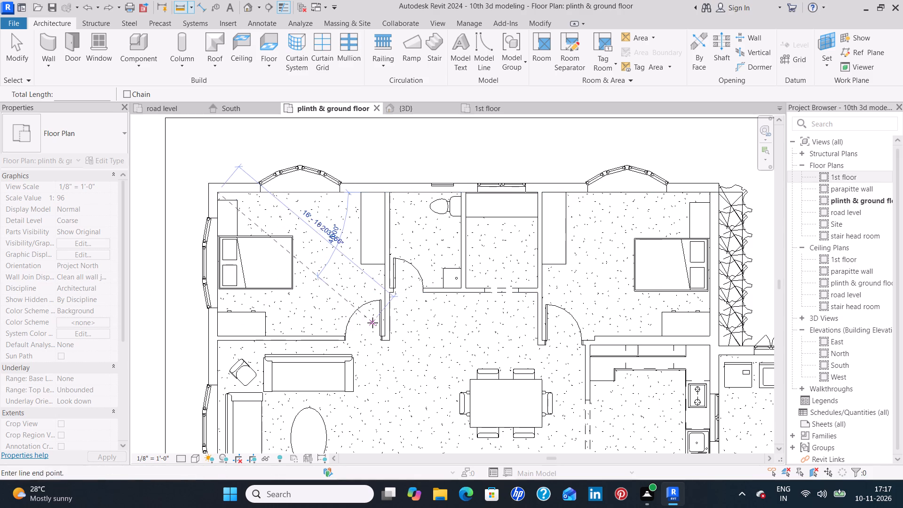
click(386, 336)
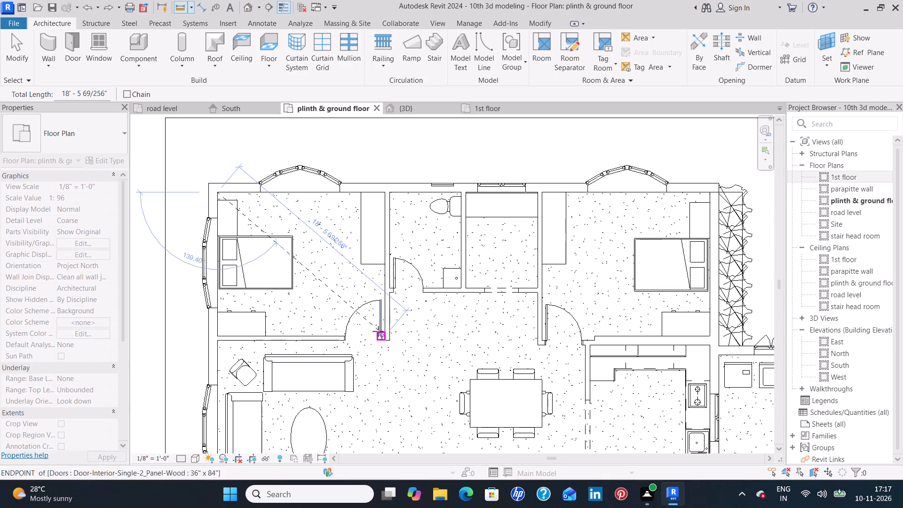
click(384, 192)
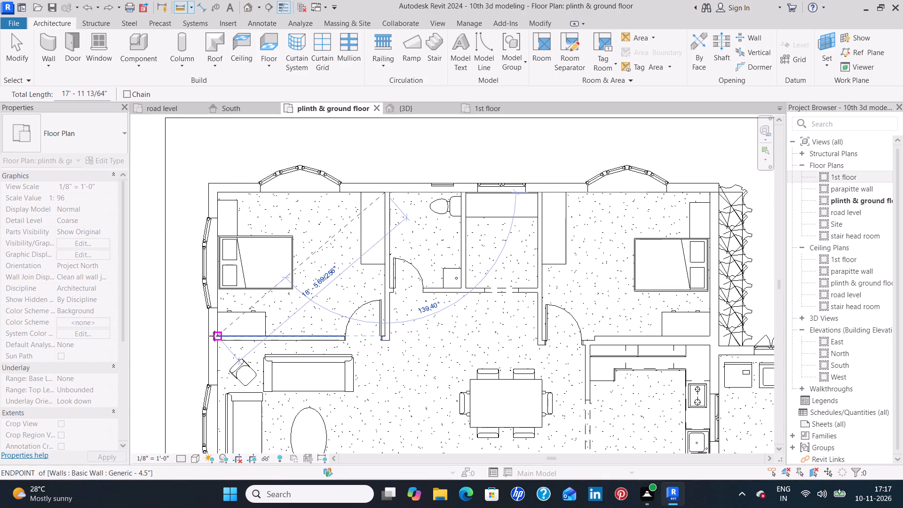
click(217, 336)
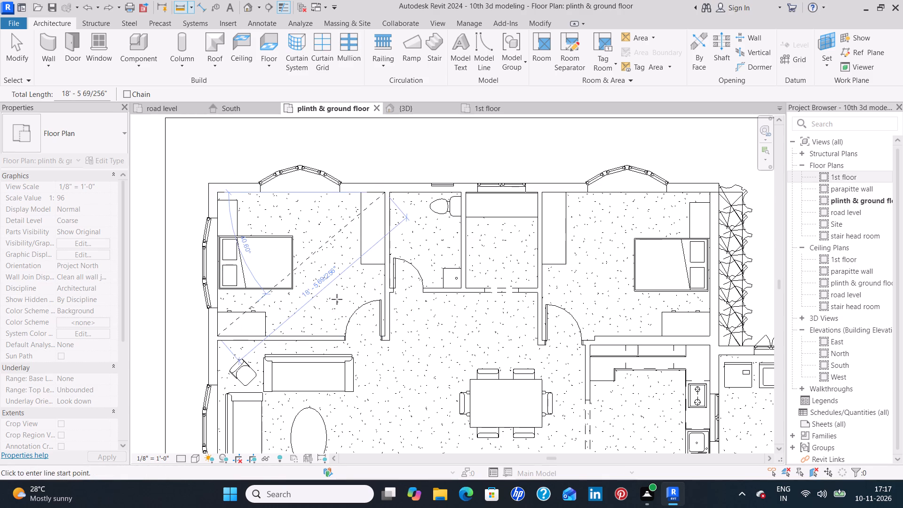
key(Escape)
key(Escape)
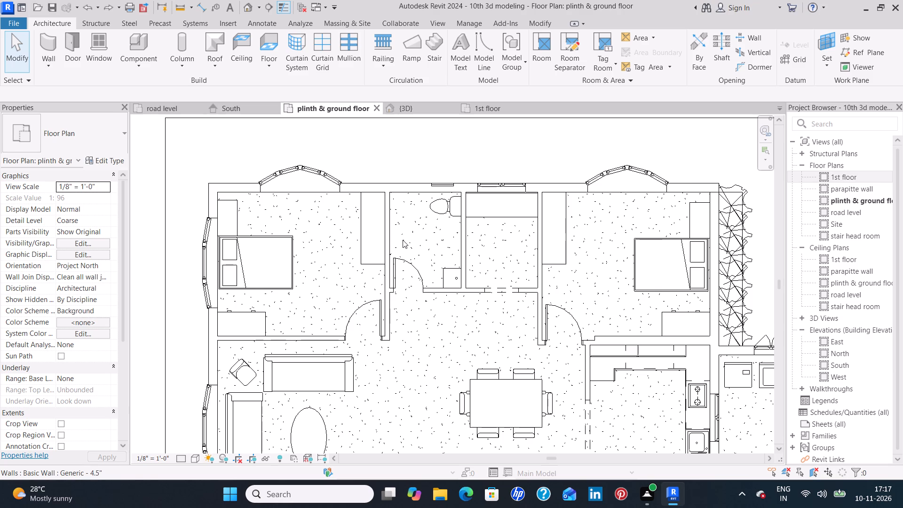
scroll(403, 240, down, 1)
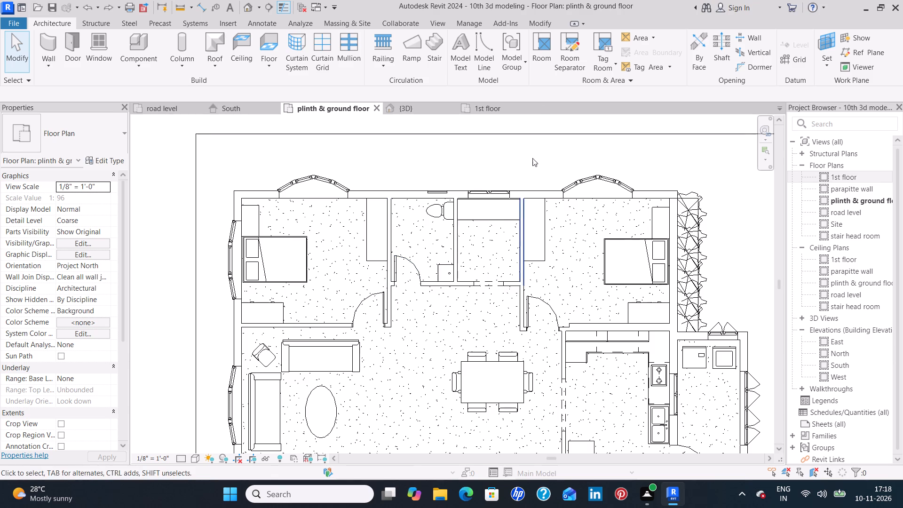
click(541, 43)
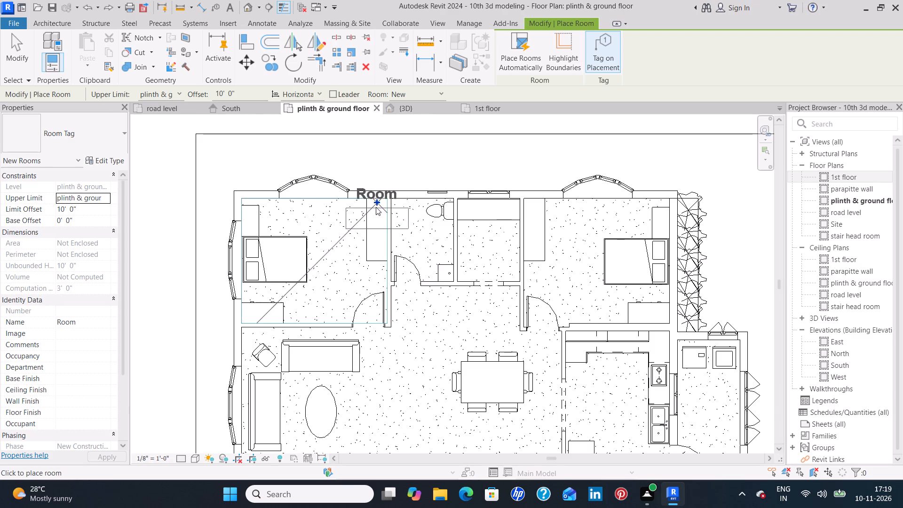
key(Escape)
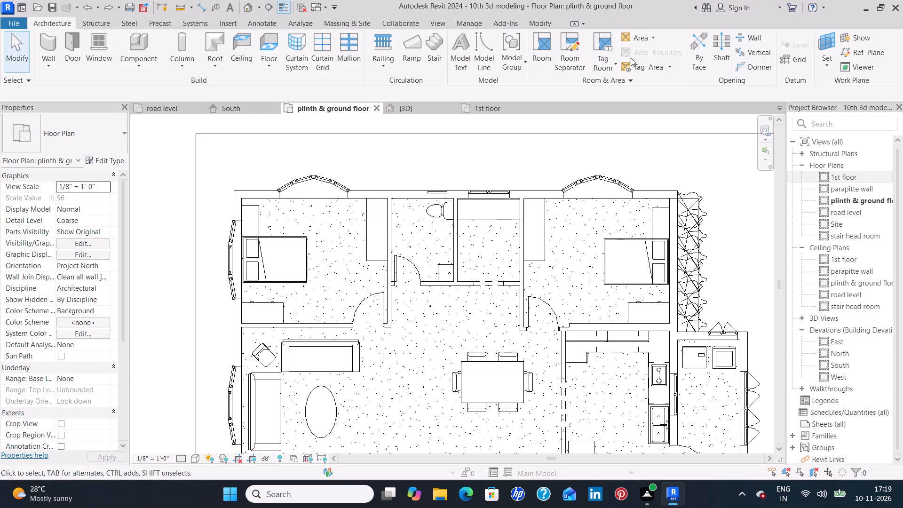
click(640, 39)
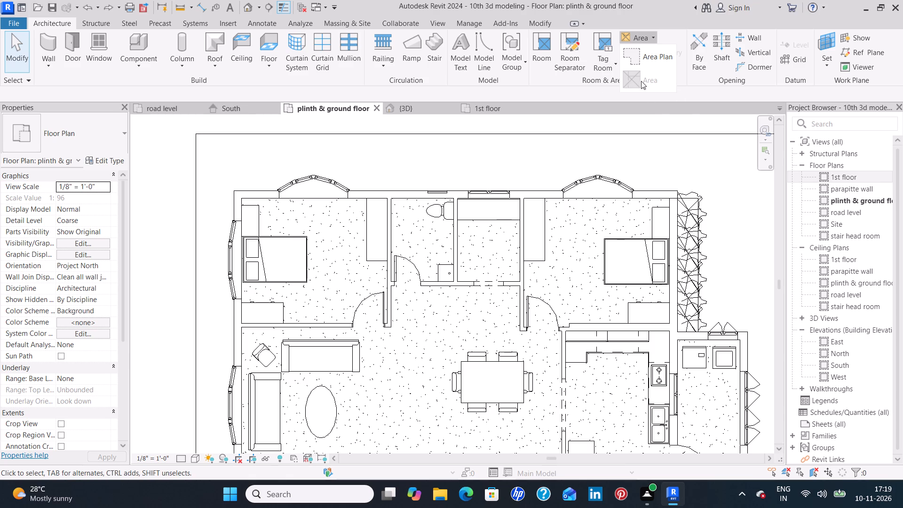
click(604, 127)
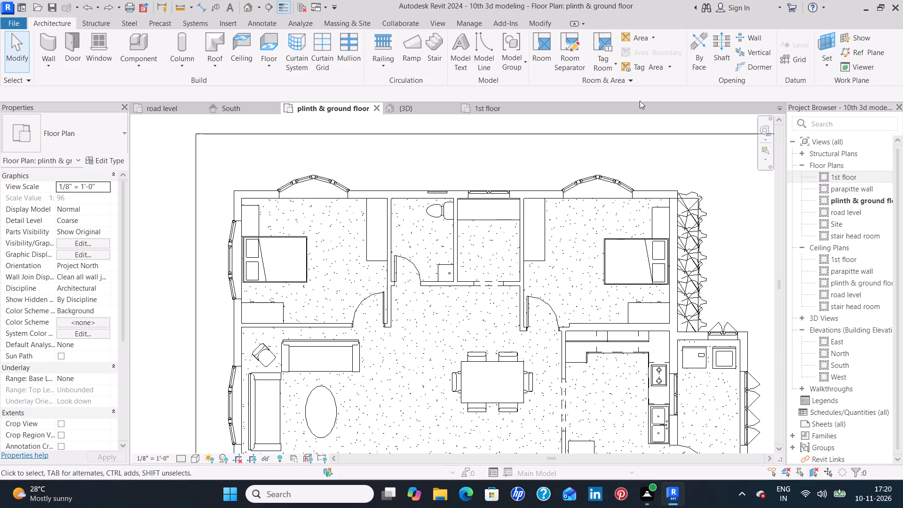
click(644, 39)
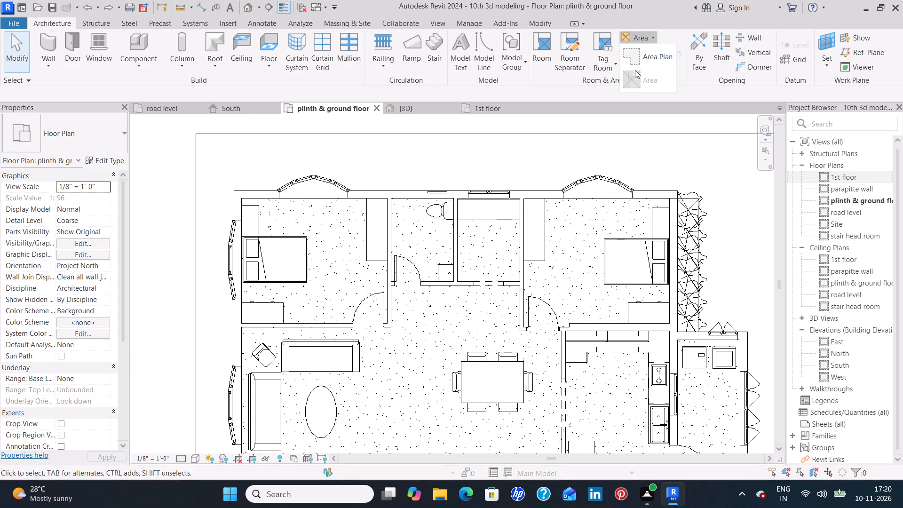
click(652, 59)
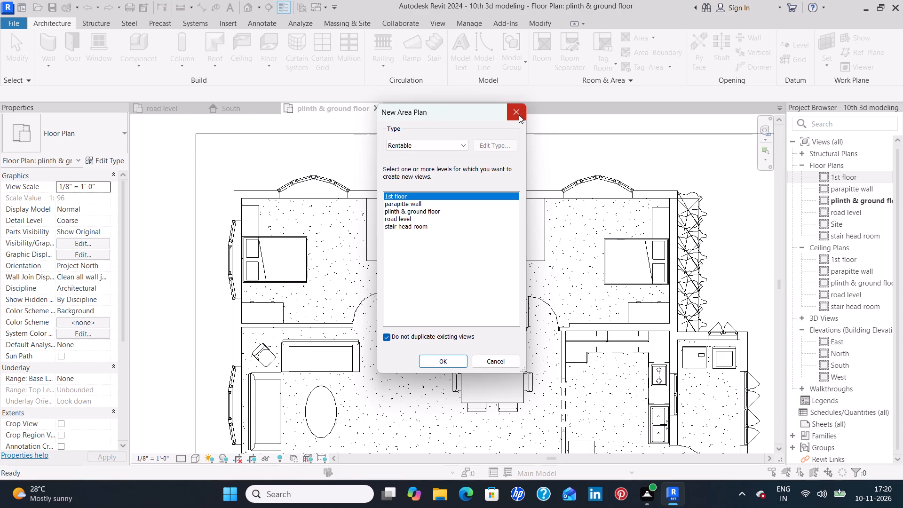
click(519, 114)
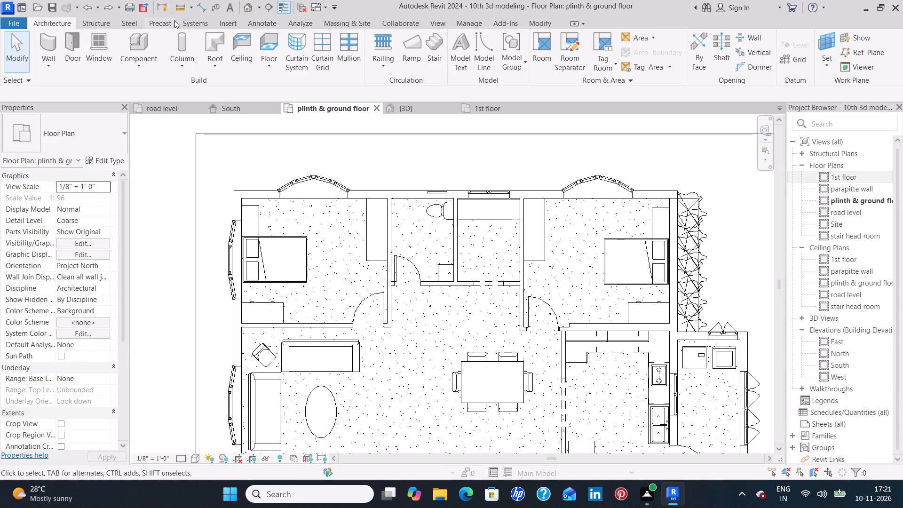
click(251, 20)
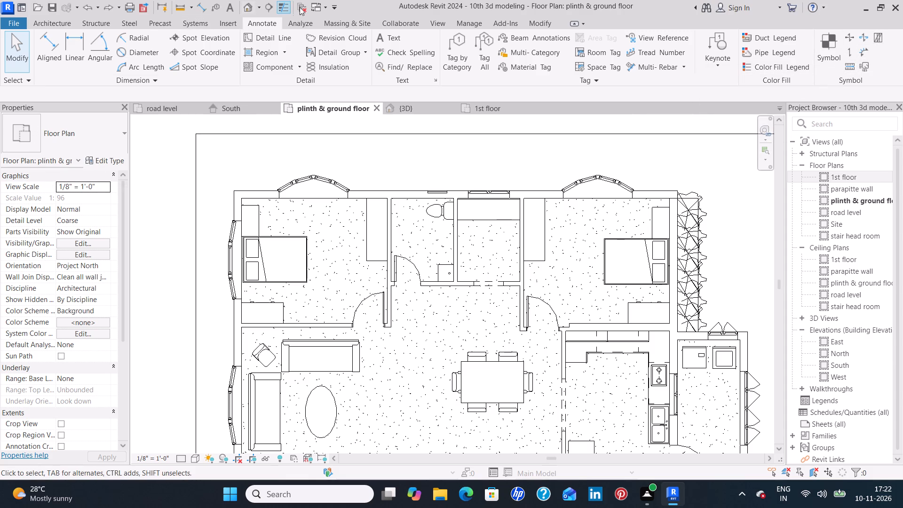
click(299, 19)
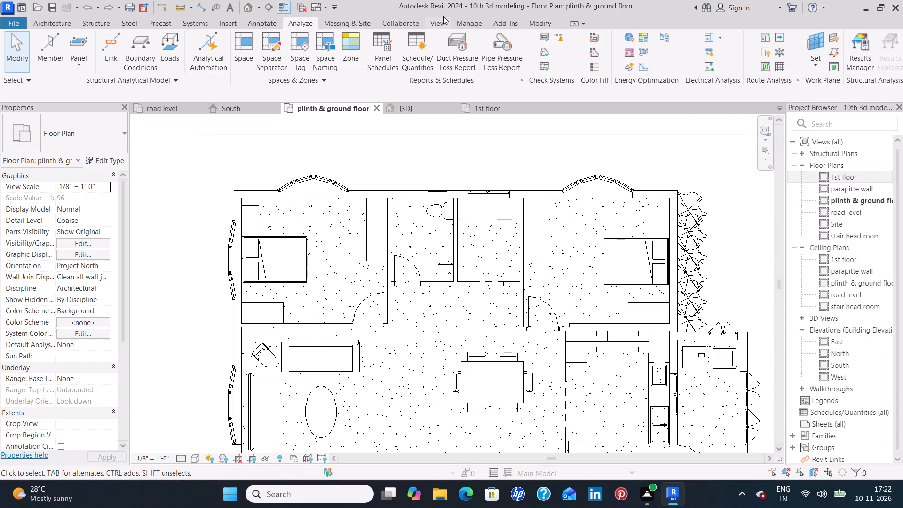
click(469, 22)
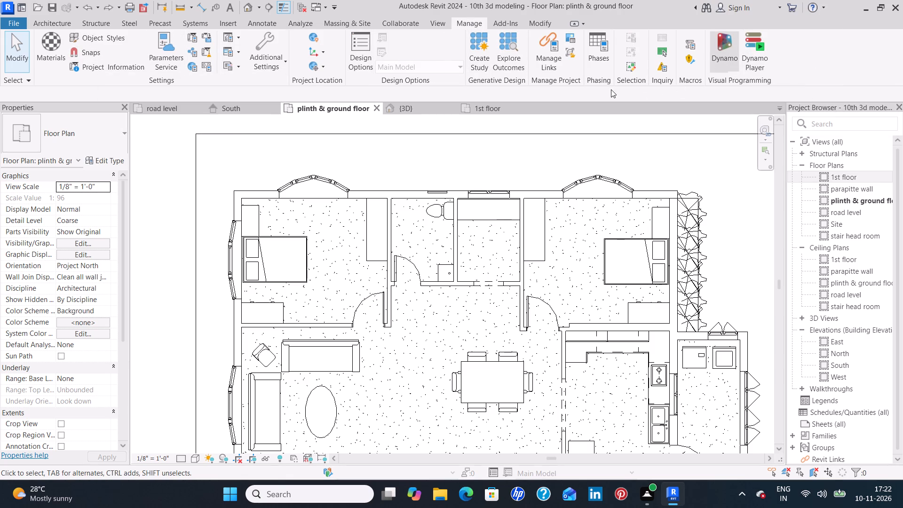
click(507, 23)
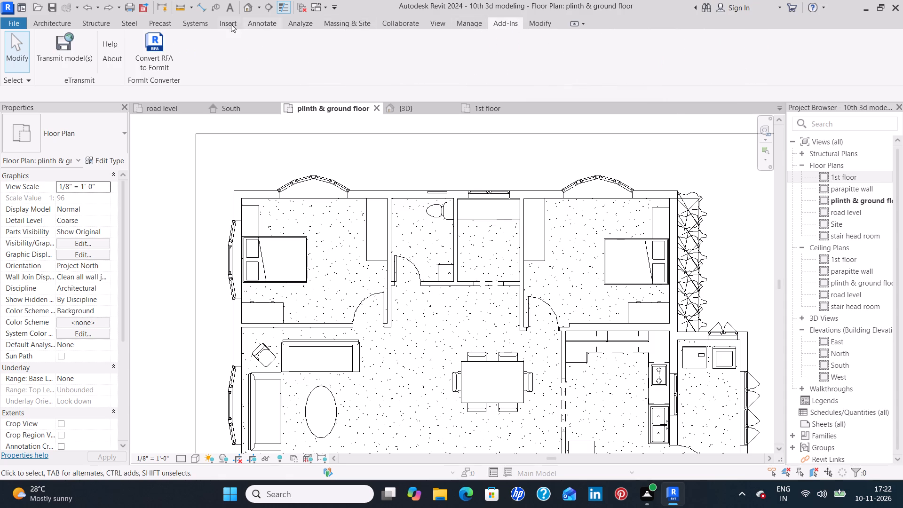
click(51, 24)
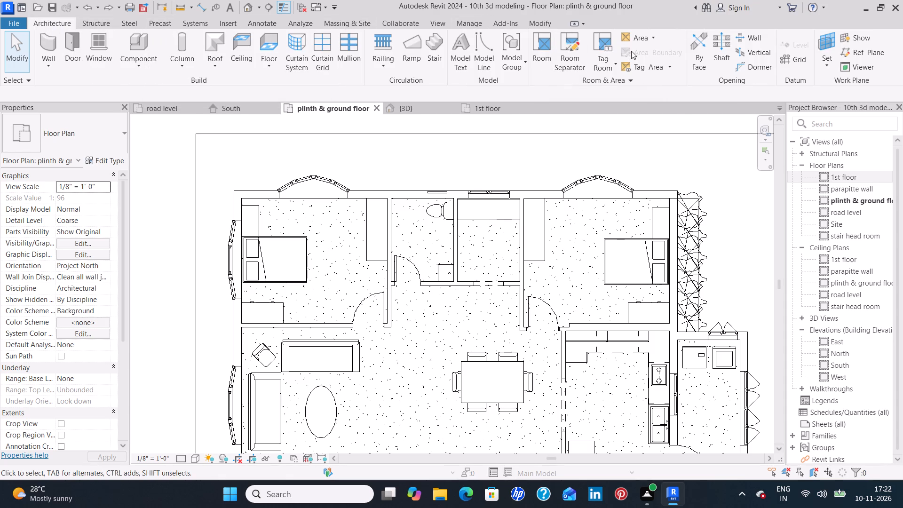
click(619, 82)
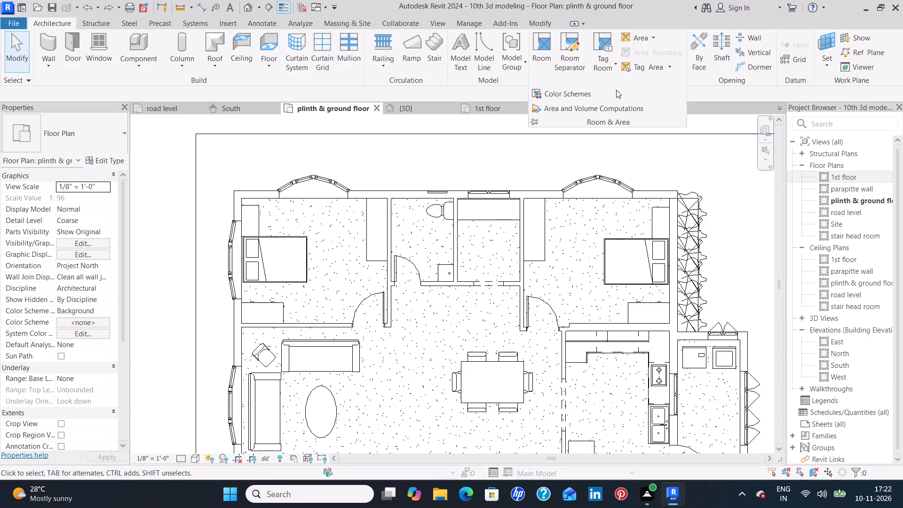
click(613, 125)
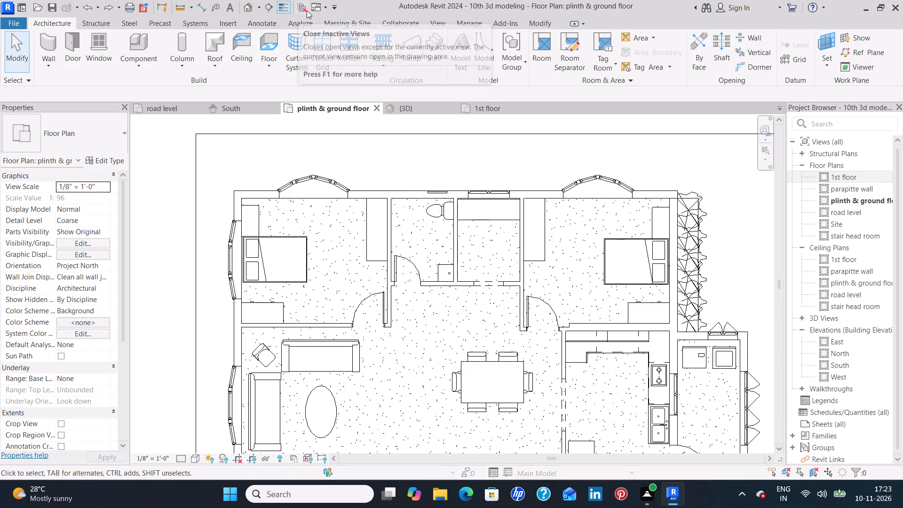
Add the New command to the Quick Access Toolbar.
click(334, 8)
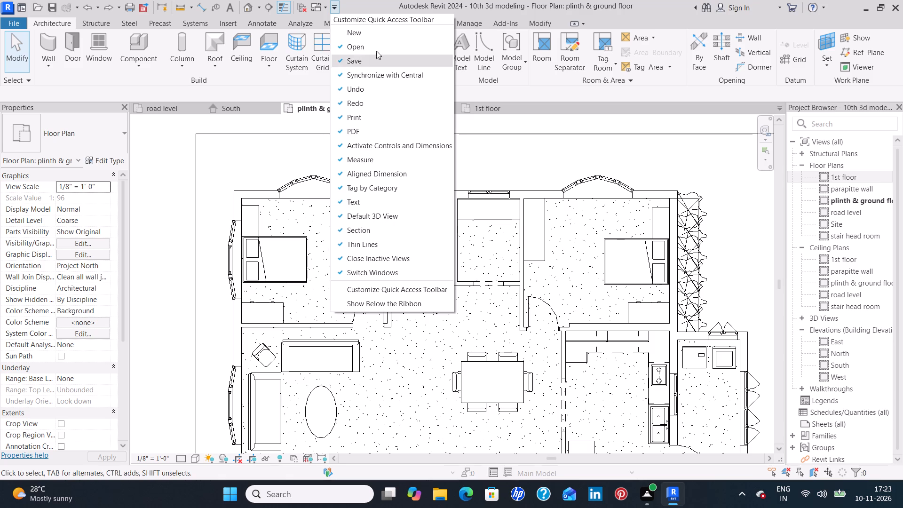
click(368, 36)
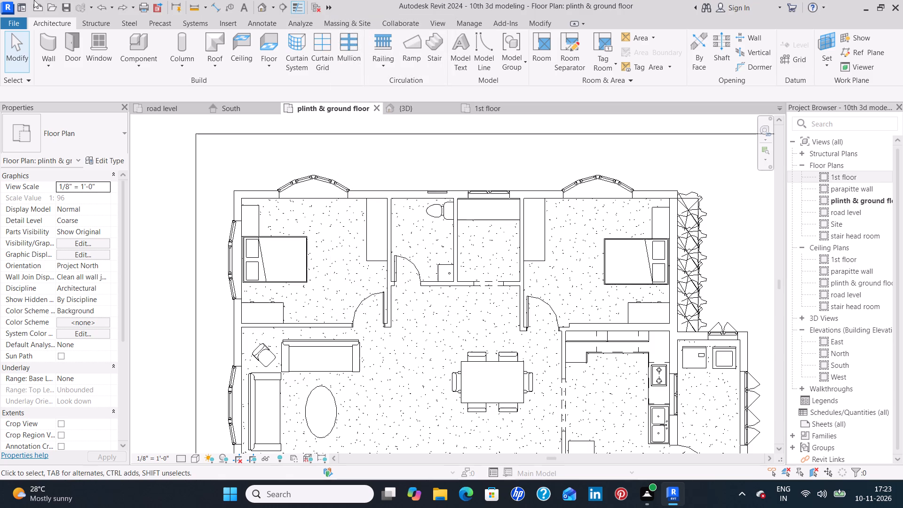
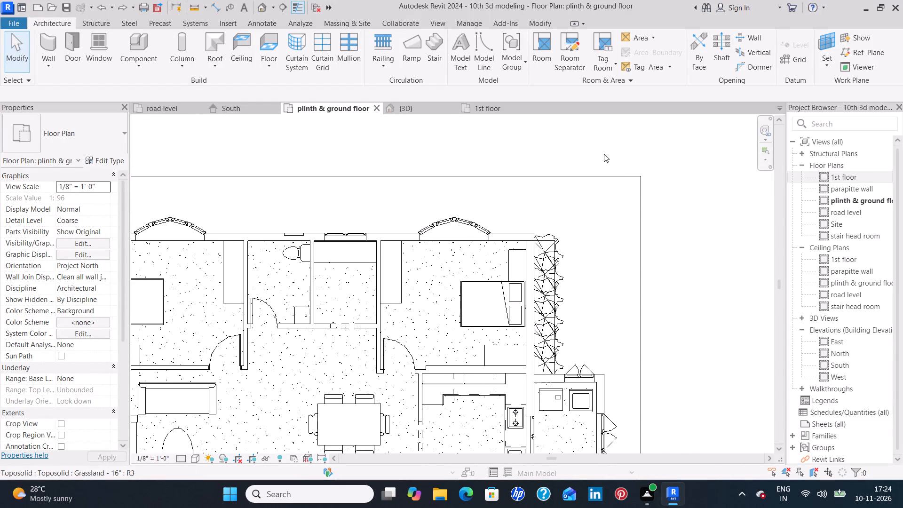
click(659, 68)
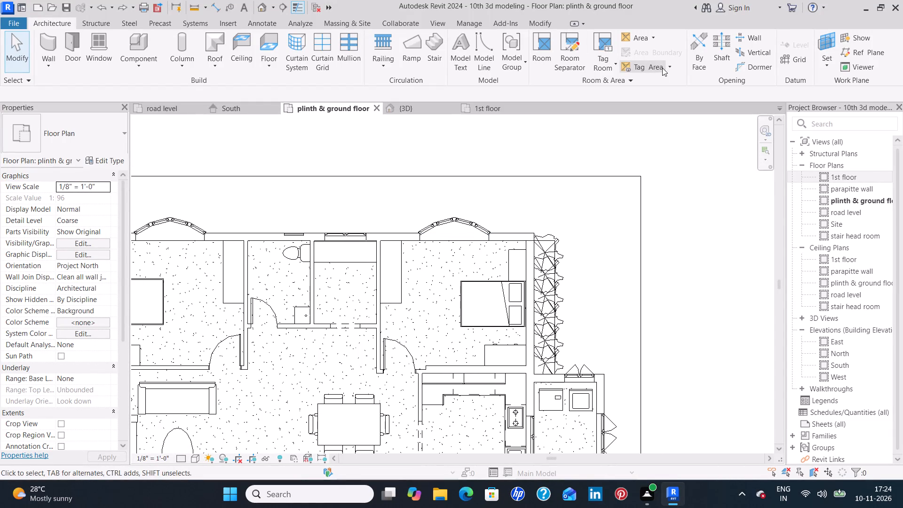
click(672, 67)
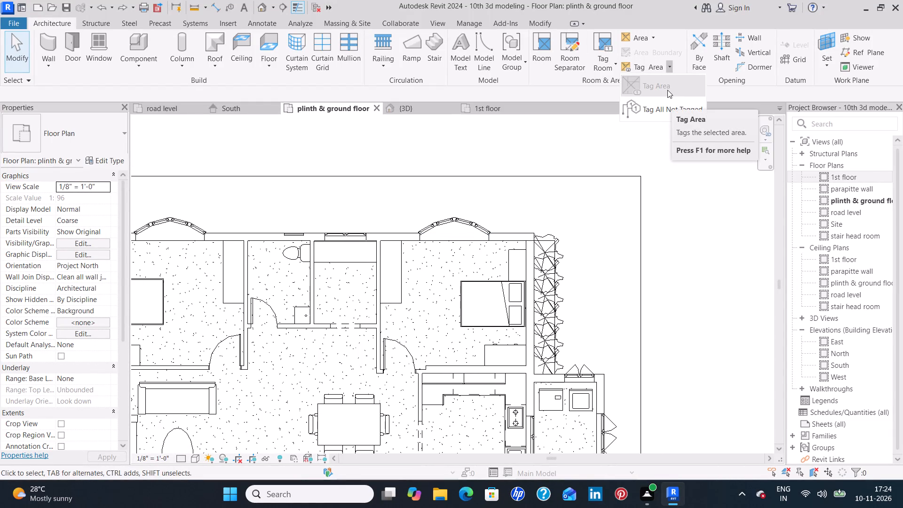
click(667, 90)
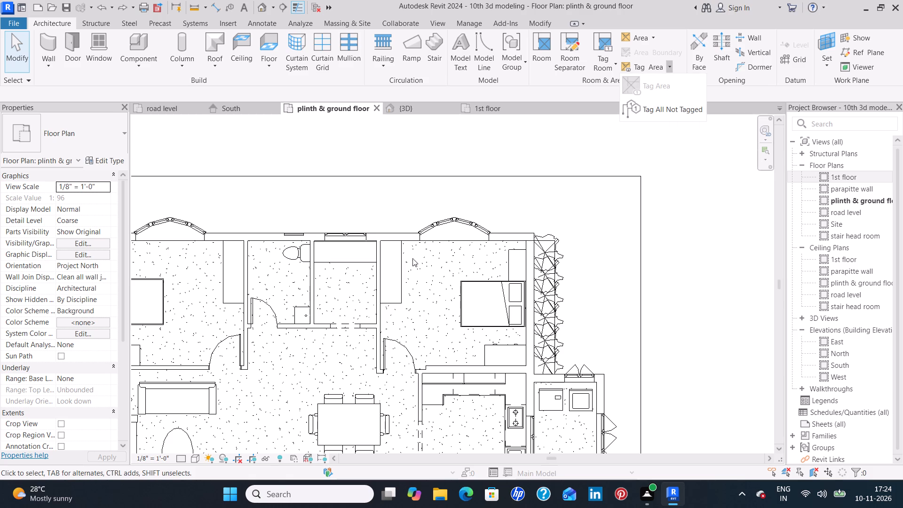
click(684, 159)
Examine the plinth & ground floor plan from the upper bedrooms down to the front garden beds and circular deck.
middle_drag(270, 177, 276, 177)
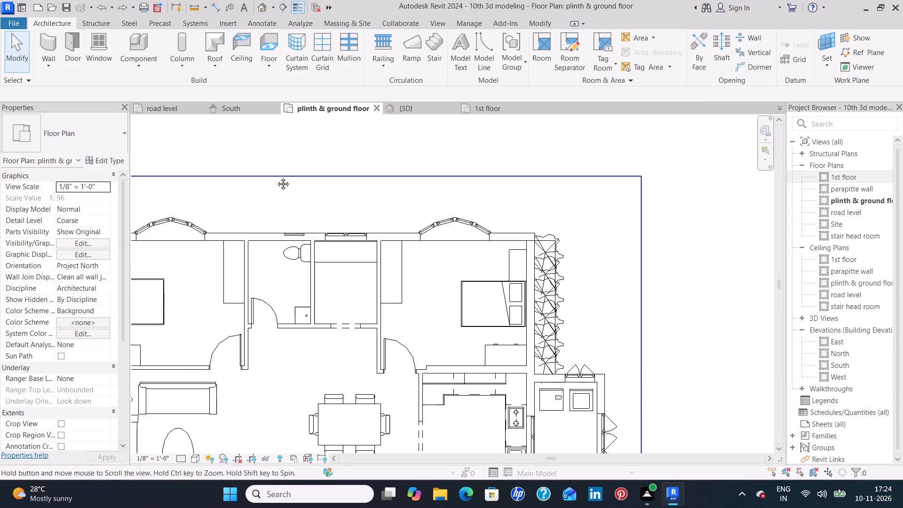
middle_drag(276, 177, 410, 177)
scroll(412, 181, down, 1)
middle_drag(438, 317, 438, 197)
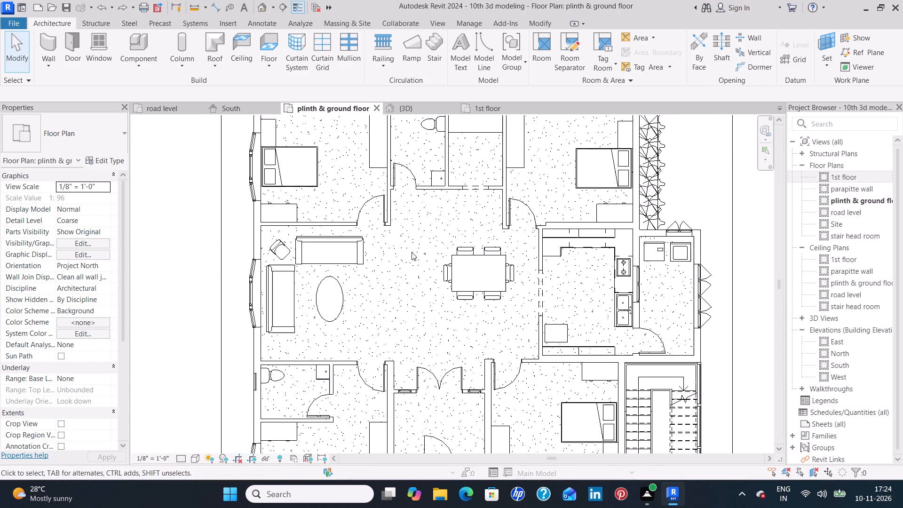
middle_drag(404, 305, 396, 224)
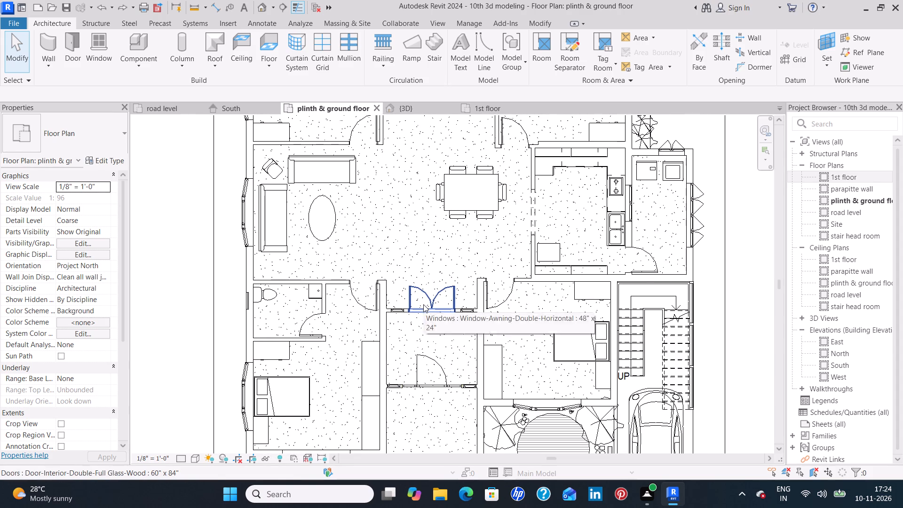
middle_drag(422, 341, 406, 250)
middle_drag(411, 333, 407, 301)
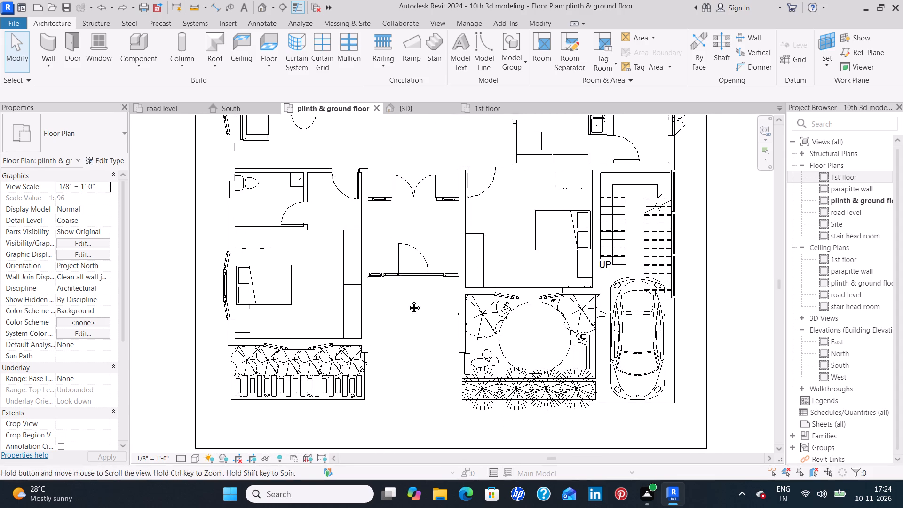
middle_drag(407, 301, 397, 261)
scroll(509, 281, up, 3)
middle_drag(509, 280, 484, 287)
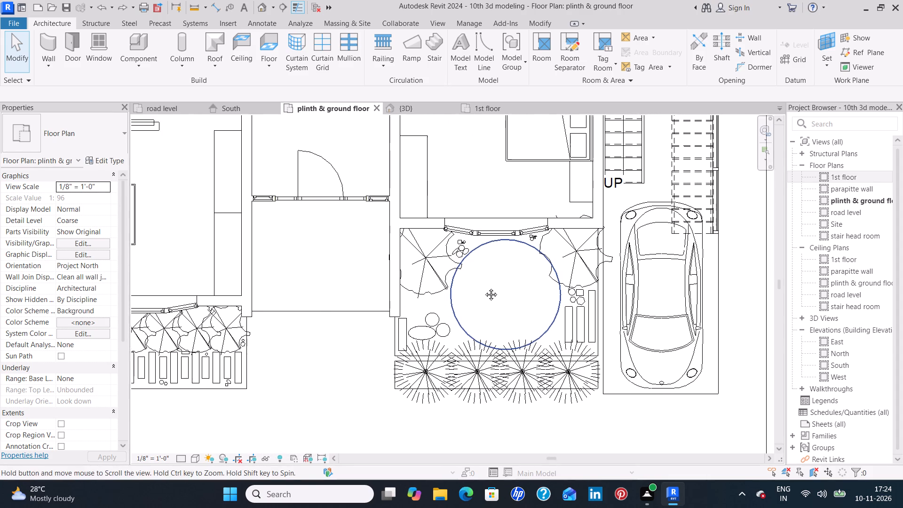
middle_drag(484, 287, 483, 288)
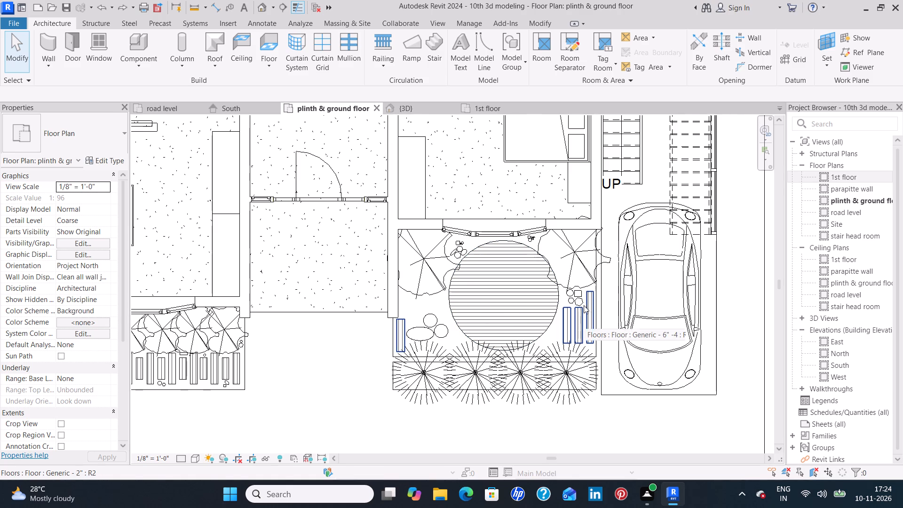
scroll(579, 302, up, 4)
scroll(492, 203, up, 3)
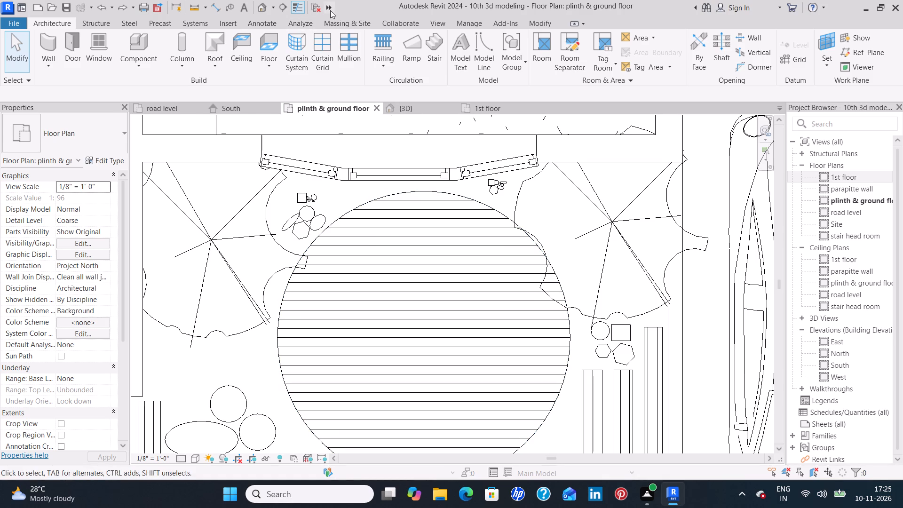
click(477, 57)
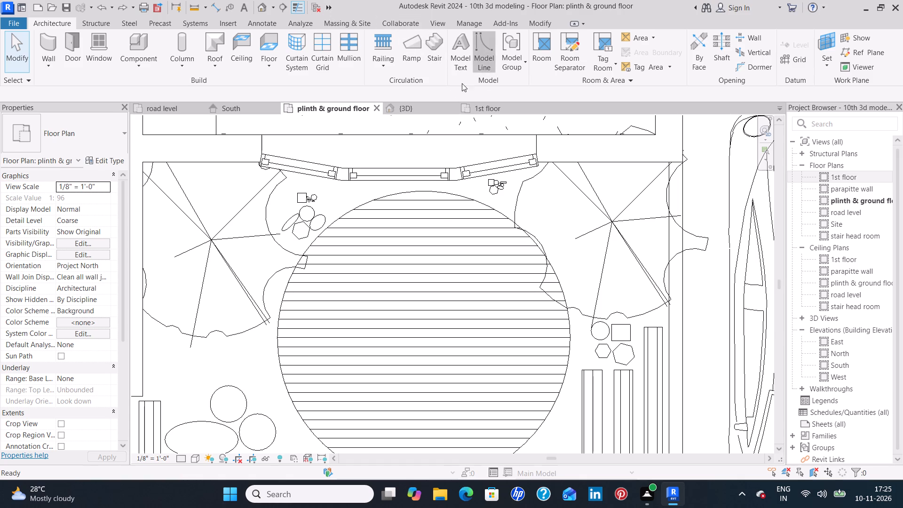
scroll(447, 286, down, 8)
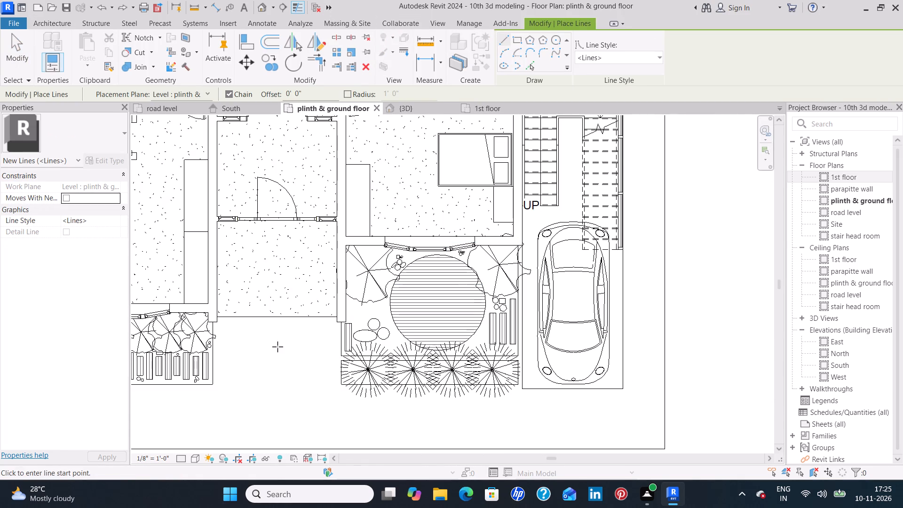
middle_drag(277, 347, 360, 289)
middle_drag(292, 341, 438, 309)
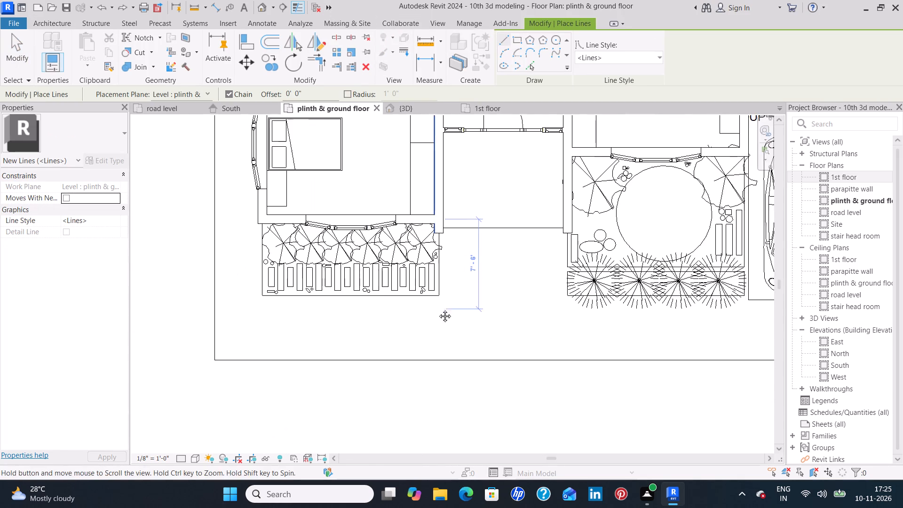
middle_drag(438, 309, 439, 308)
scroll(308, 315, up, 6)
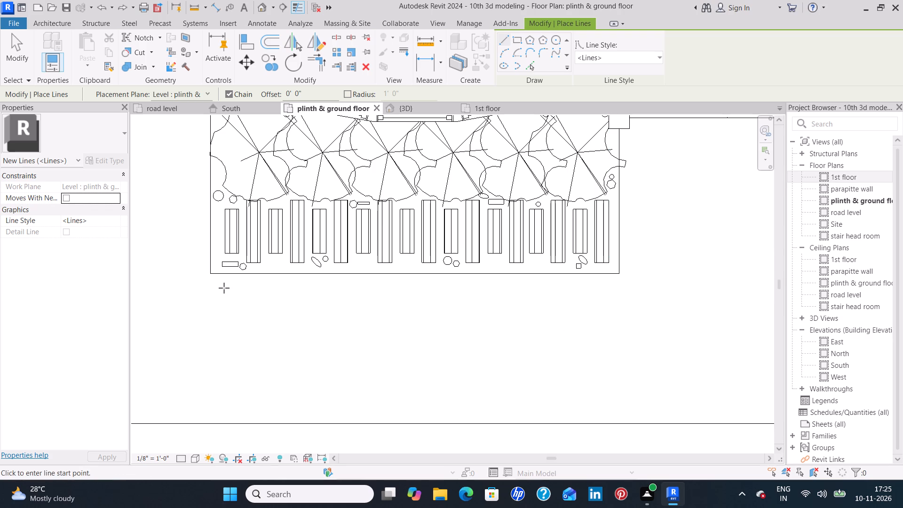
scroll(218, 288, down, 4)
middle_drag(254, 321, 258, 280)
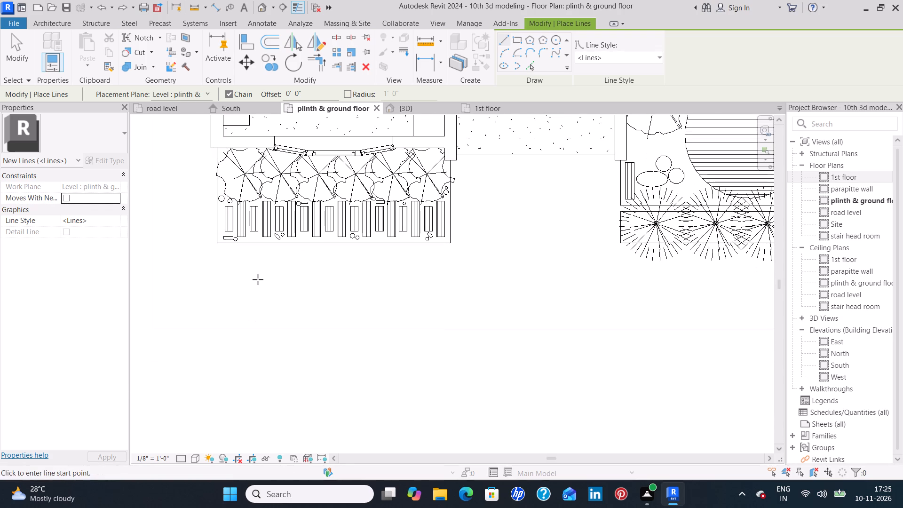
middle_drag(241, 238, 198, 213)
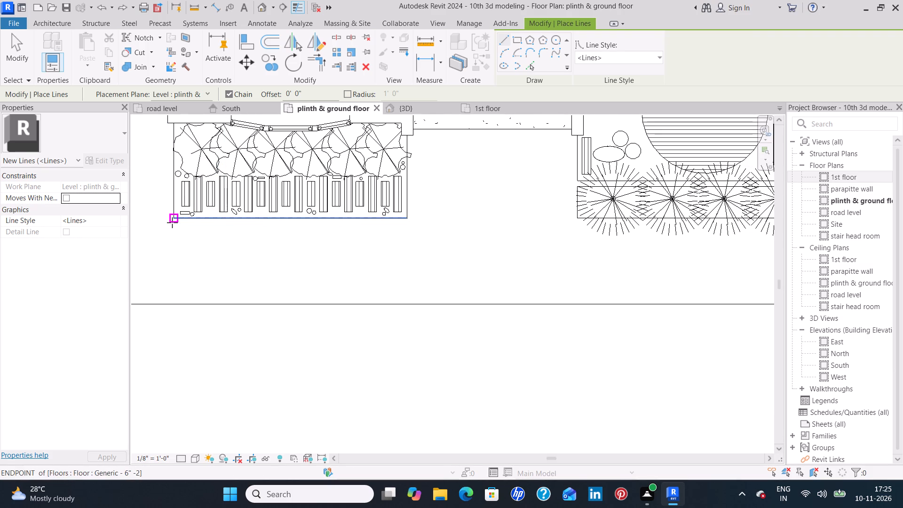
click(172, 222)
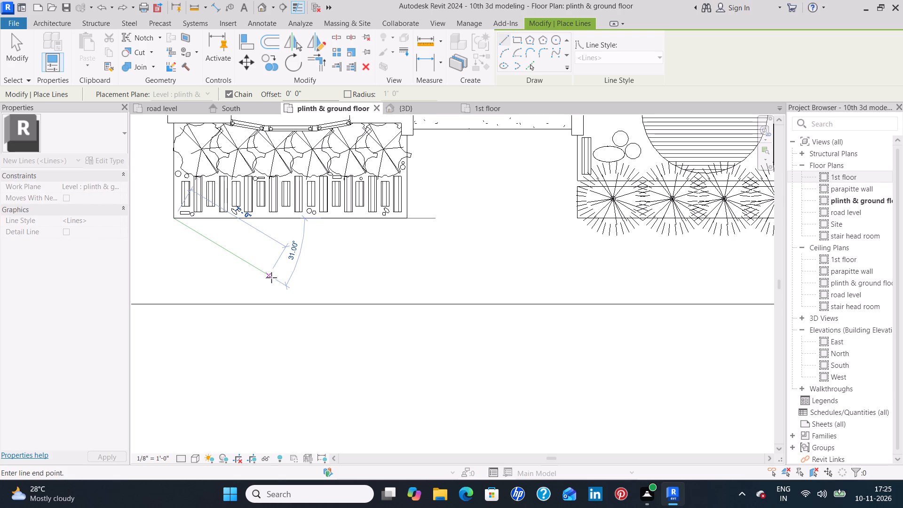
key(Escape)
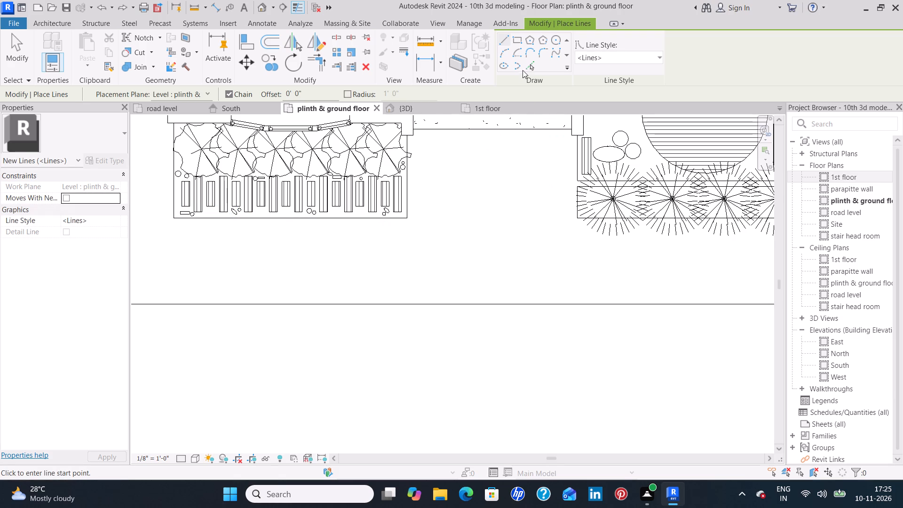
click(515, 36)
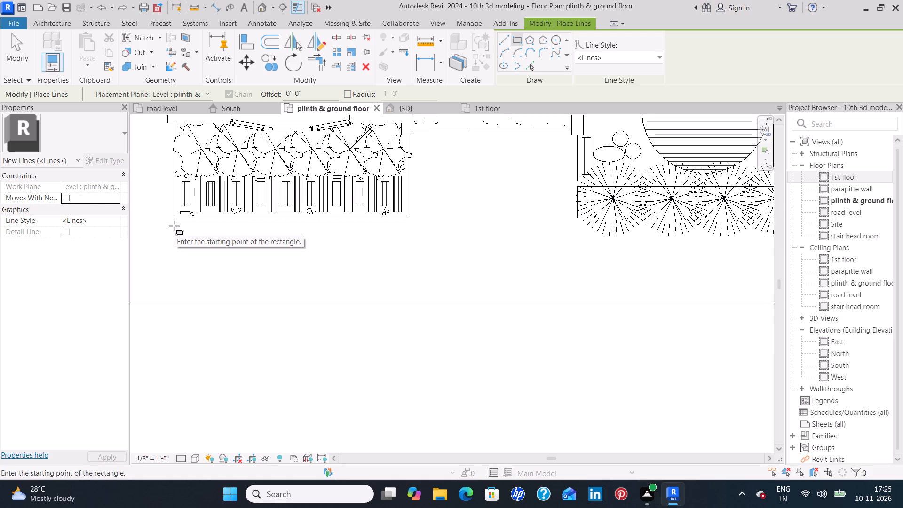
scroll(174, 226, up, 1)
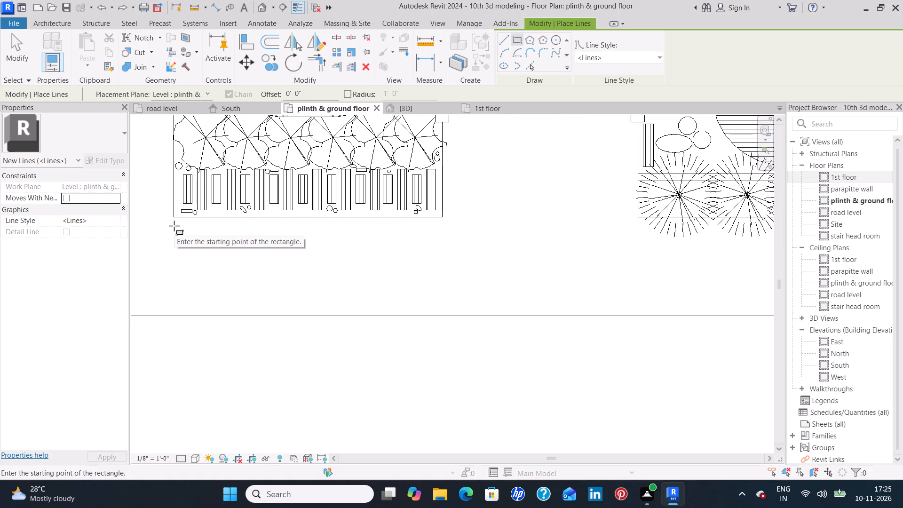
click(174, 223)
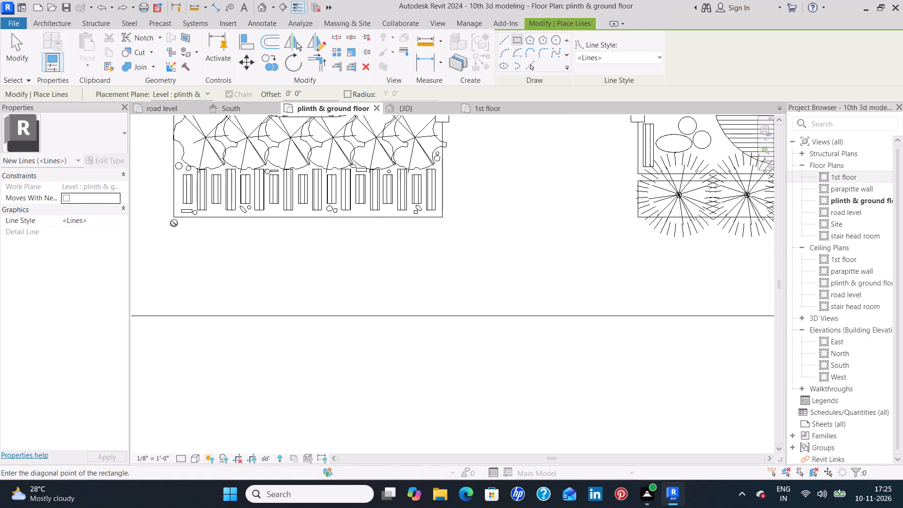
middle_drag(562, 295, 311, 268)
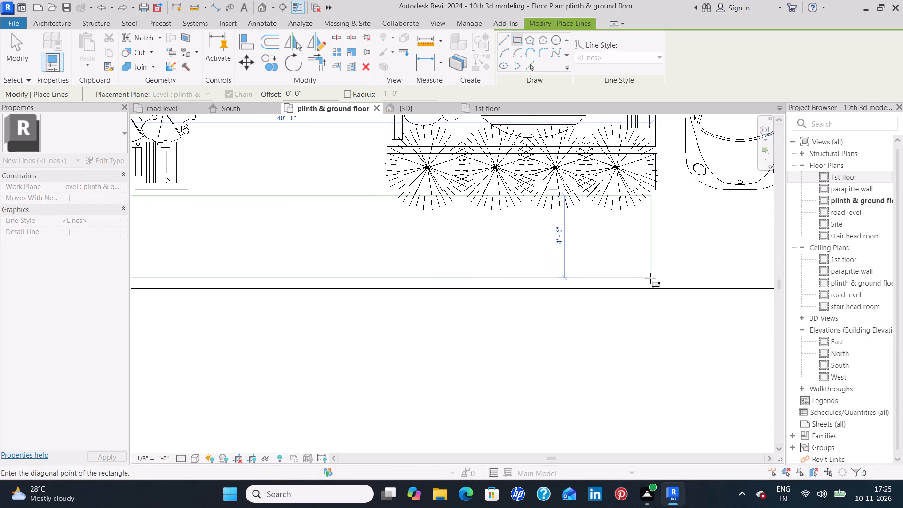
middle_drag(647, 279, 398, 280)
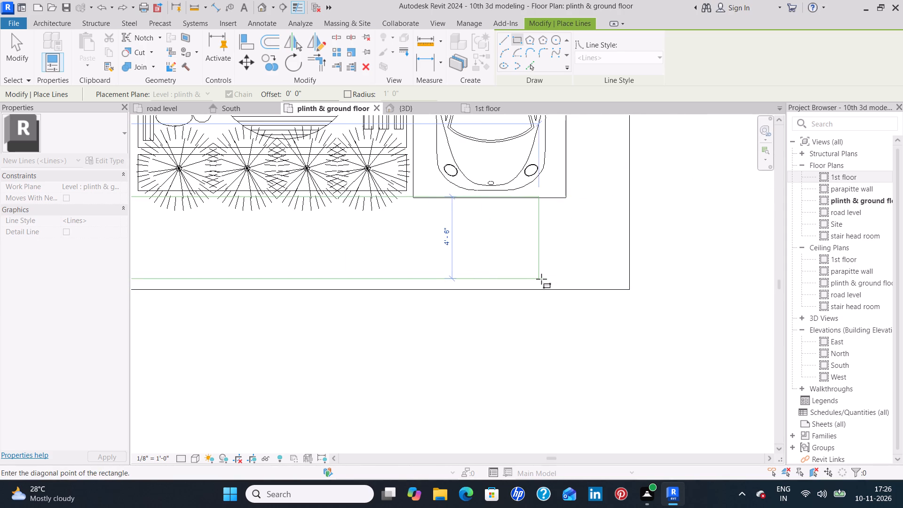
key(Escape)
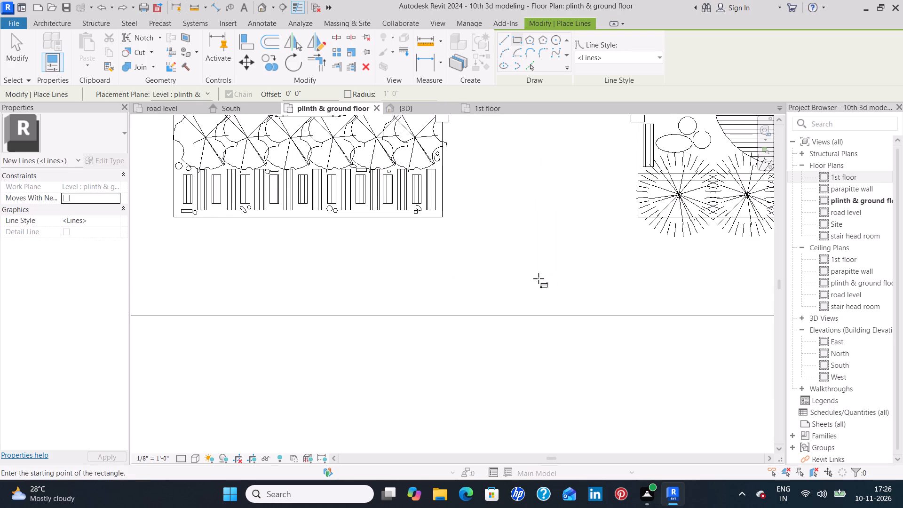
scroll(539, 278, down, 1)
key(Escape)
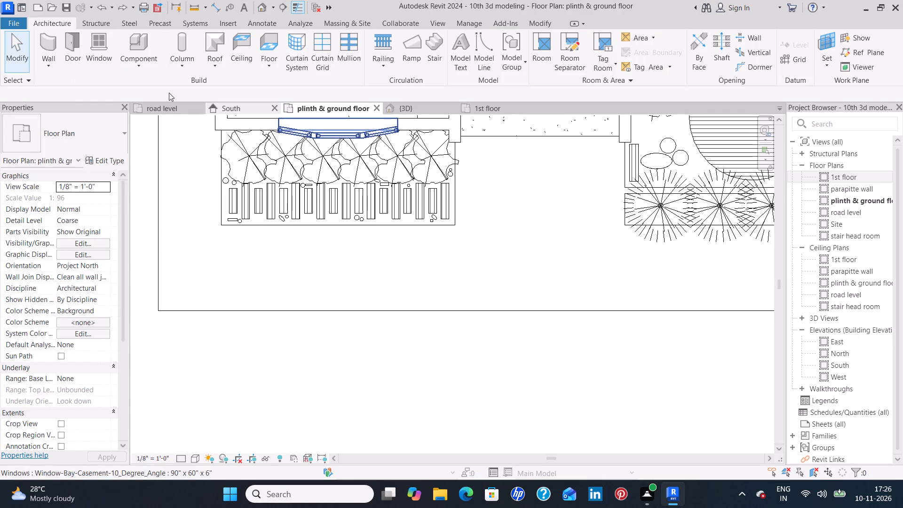
Draw a model-line rectangle about 55'-6" long in the strip between the front garden beds, the car bay and the front site boundary.
click(487, 58)
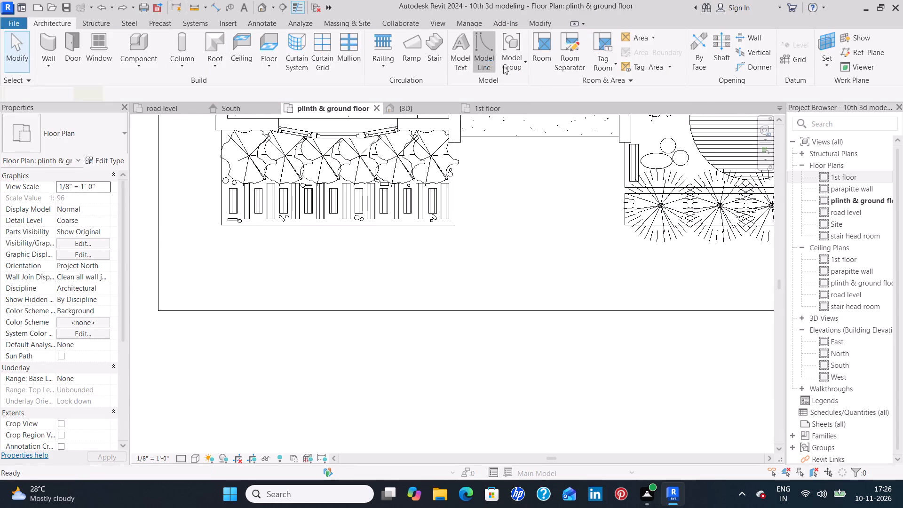
click(522, 41)
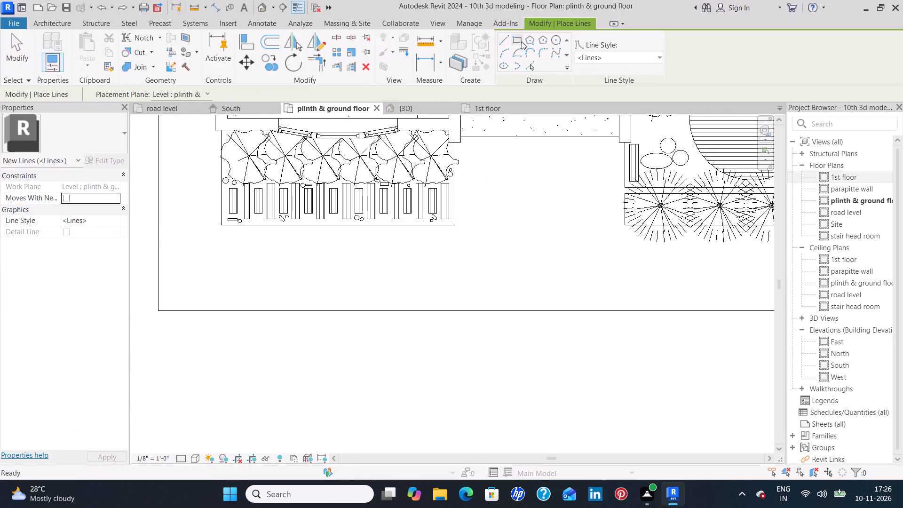
middle_drag(504, 205, 413, 205)
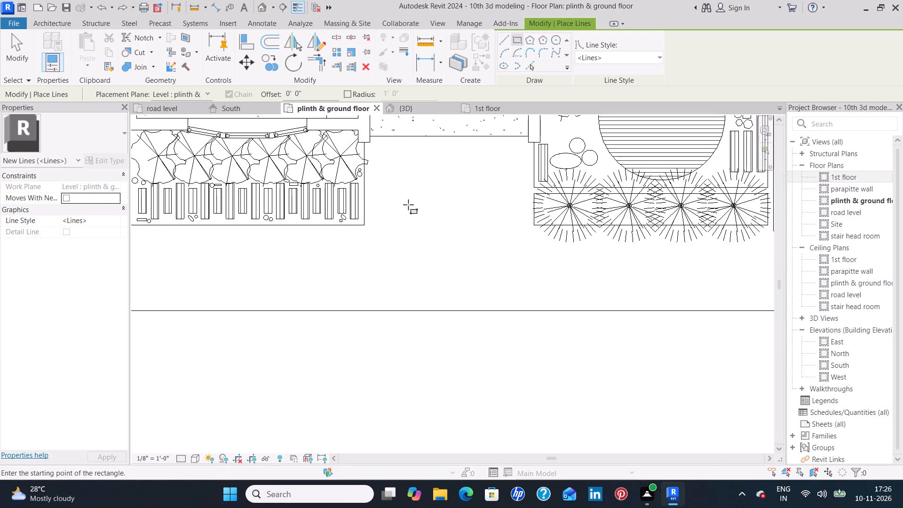
scroll(407, 206, down, 1)
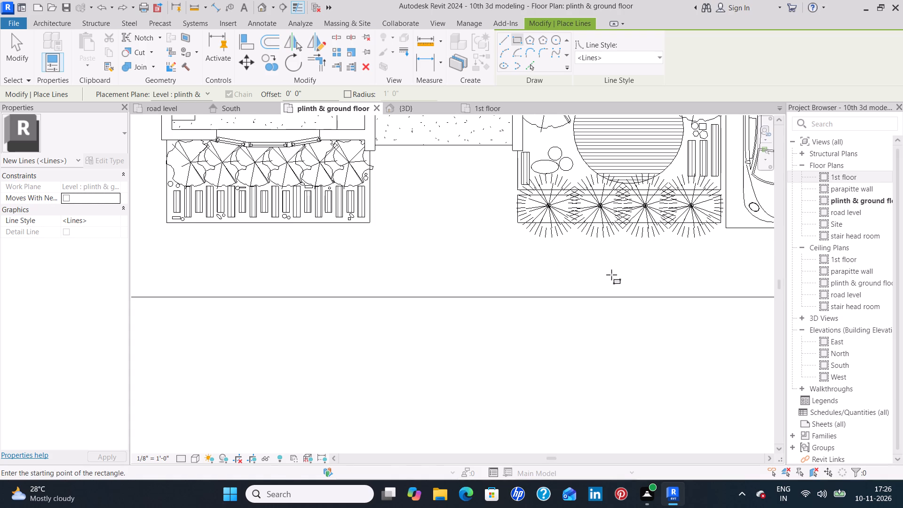
middle_drag(612, 273, 497, 256)
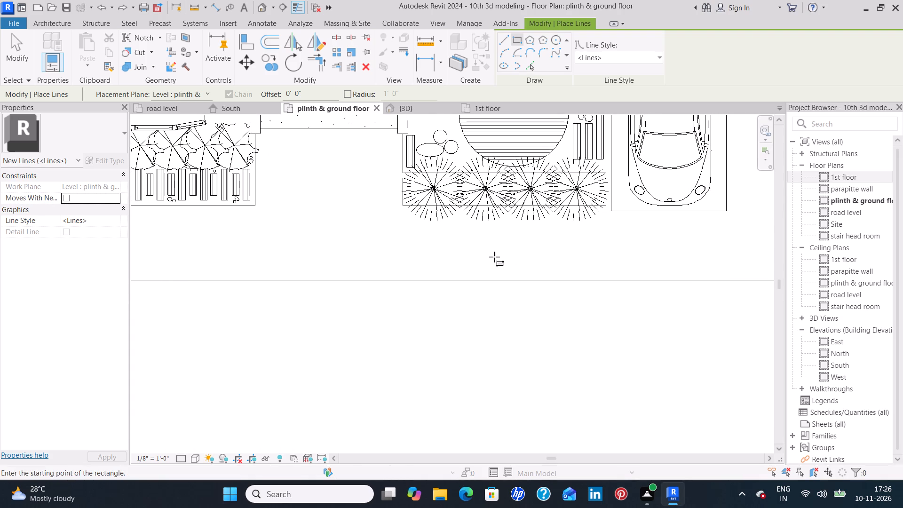
middle_drag(724, 221, 551, 249)
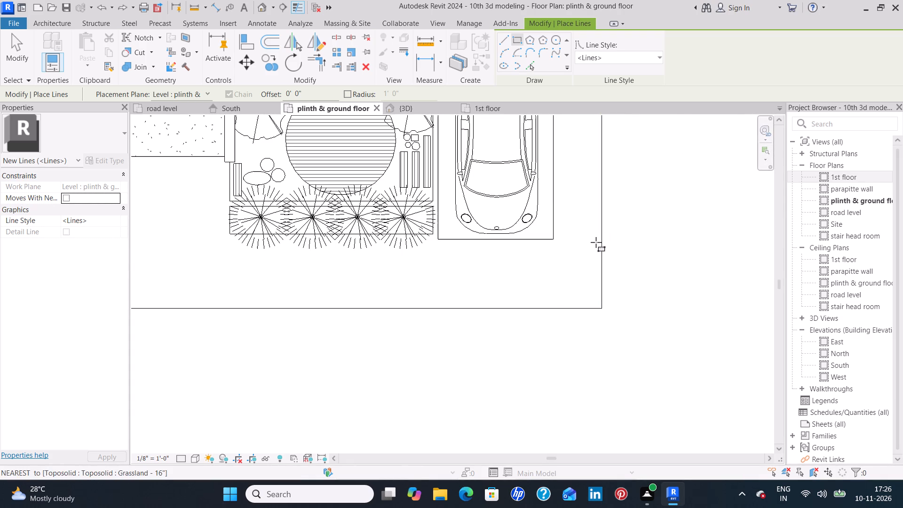
click(596, 242)
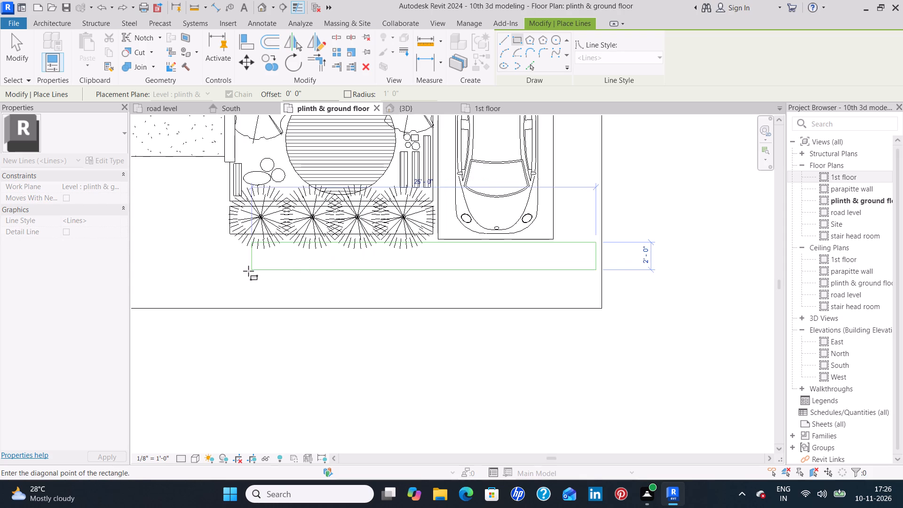
middle_drag(198, 271, 614, 276)
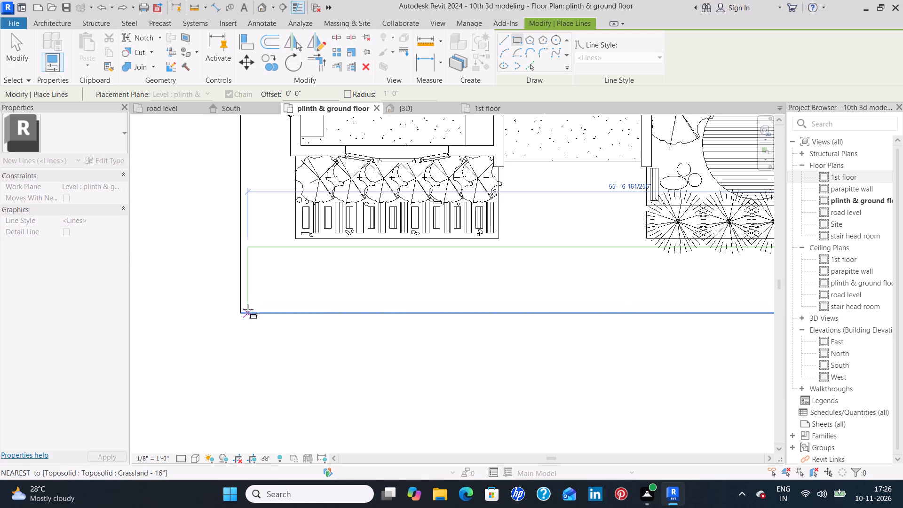
scroll(248, 310, up, 3)
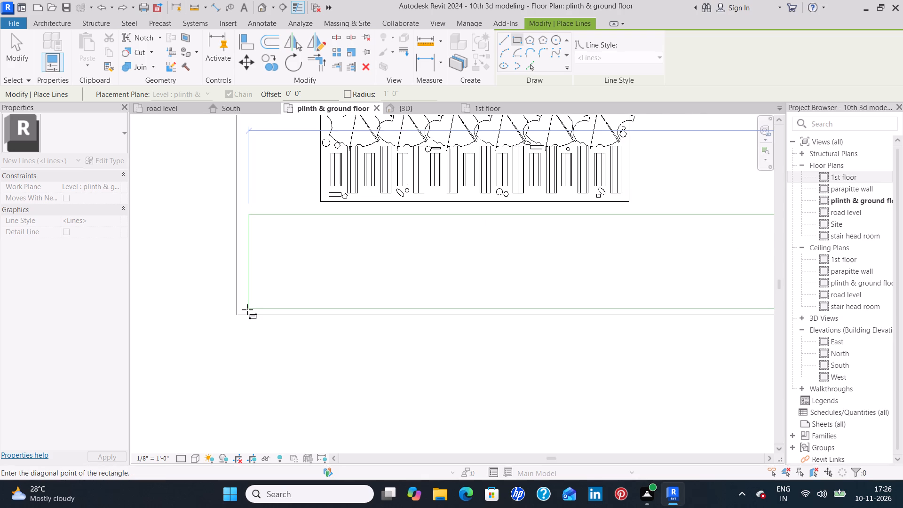
click(247, 310)
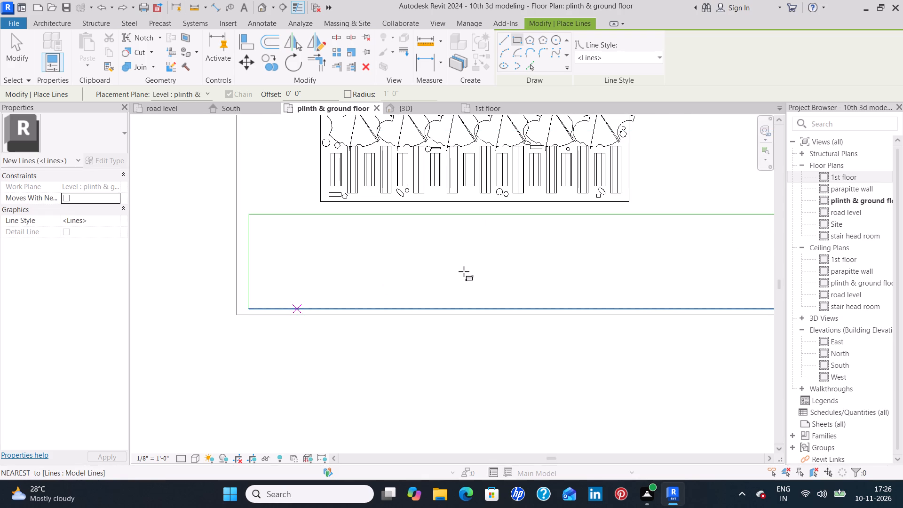
Set the front-yard rectangle's depth to 5' by moving its long street-side line.
scroll(447, 271, down, 4)
middle_drag(604, 265, 372, 267)
scroll(369, 267, down, 1)
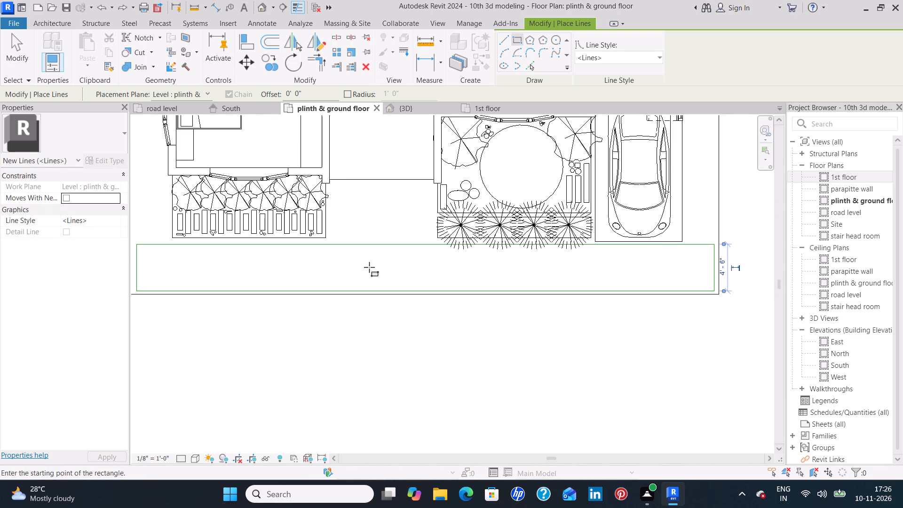
middle_drag(379, 264, 447, 265)
middle_drag(400, 268, 394, 267)
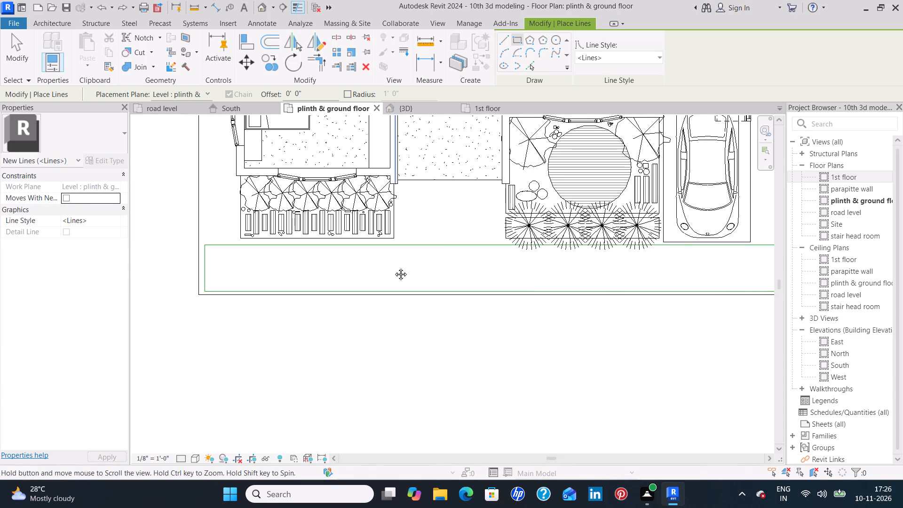
middle_drag(394, 267, 347, 261)
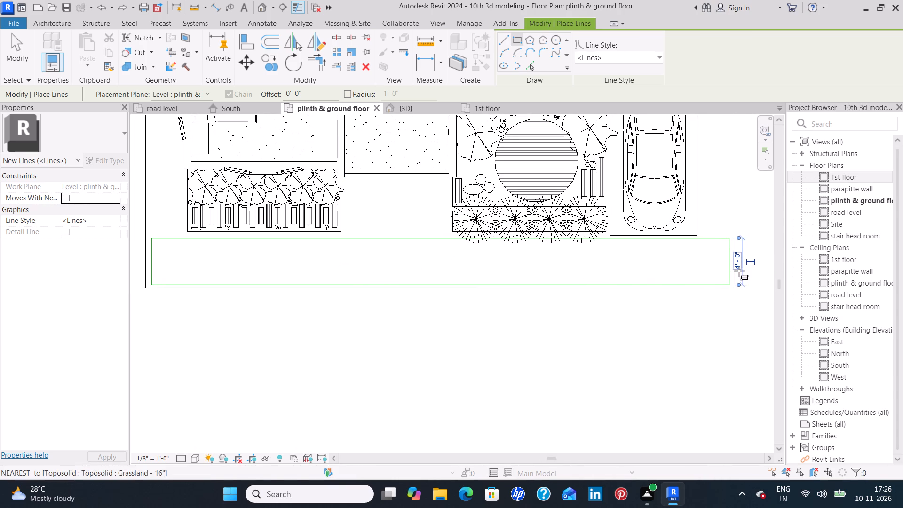
key(Escape)
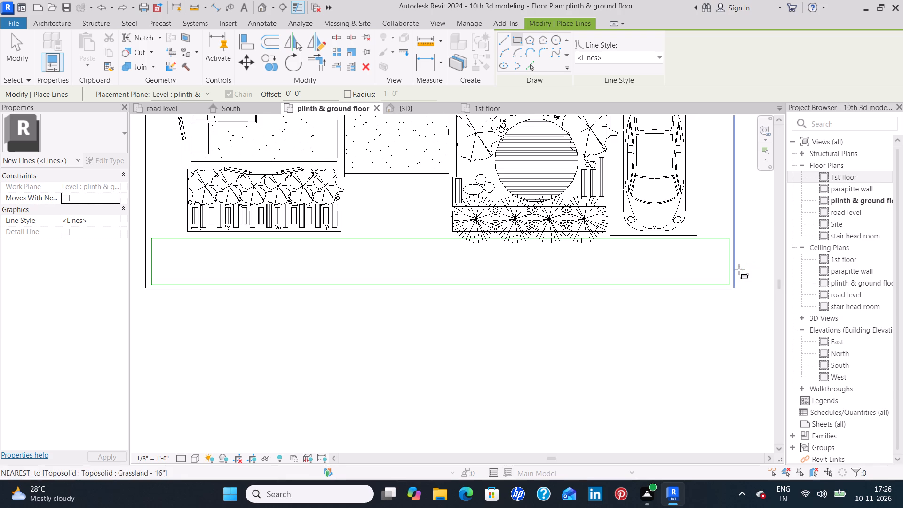
key(Escape)
click(729, 270)
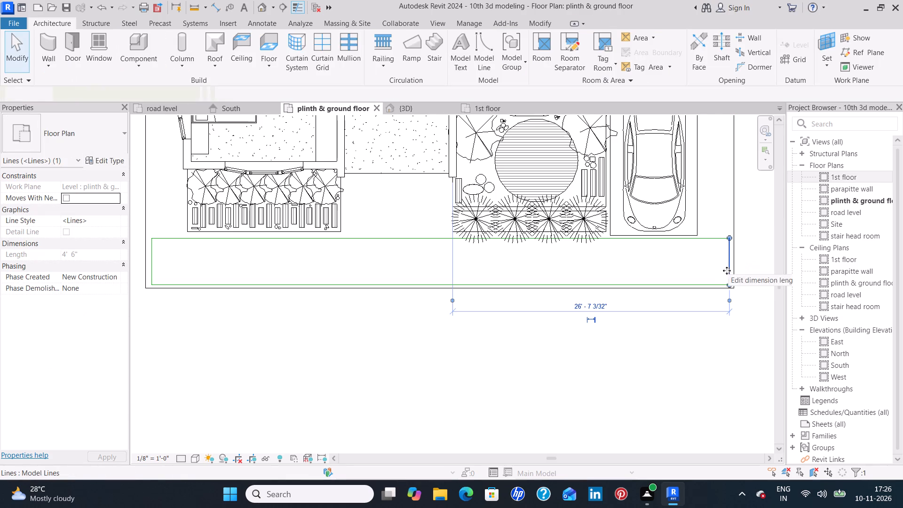
click(662, 283)
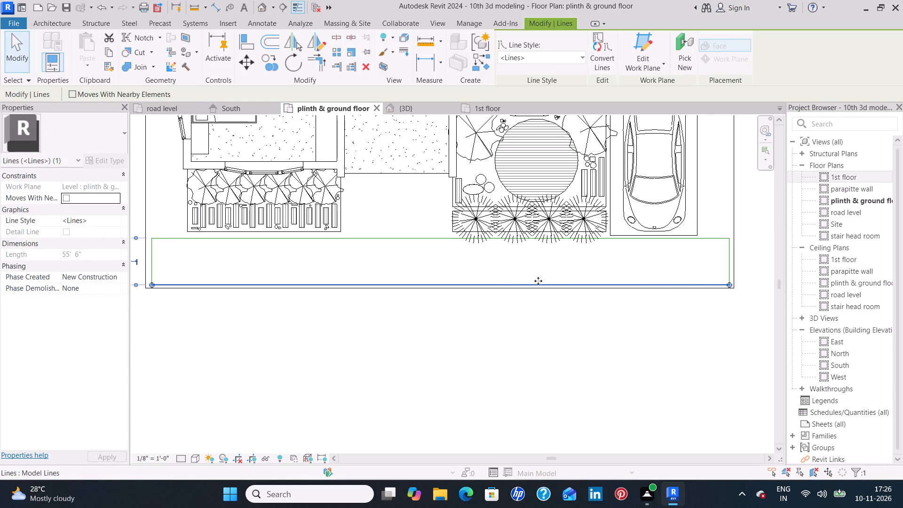
middle_drag(314, 252, 470, 267)
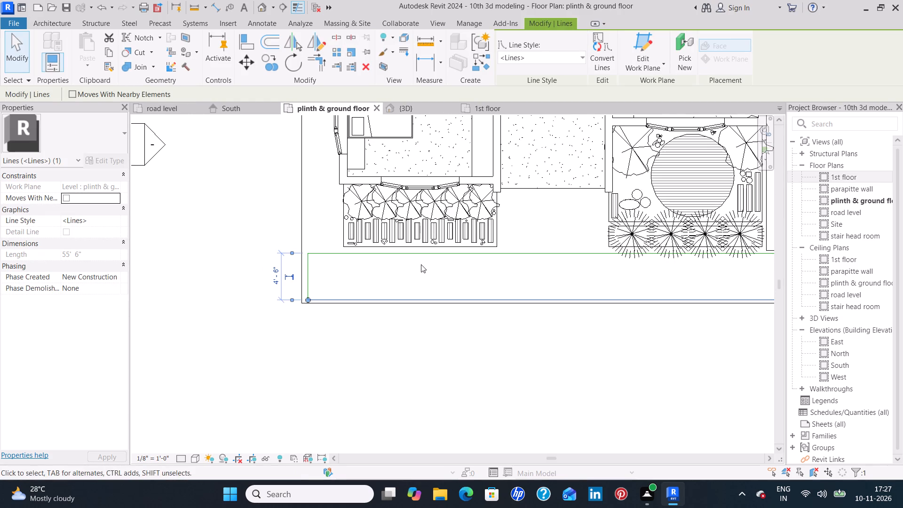
click(269, 276)
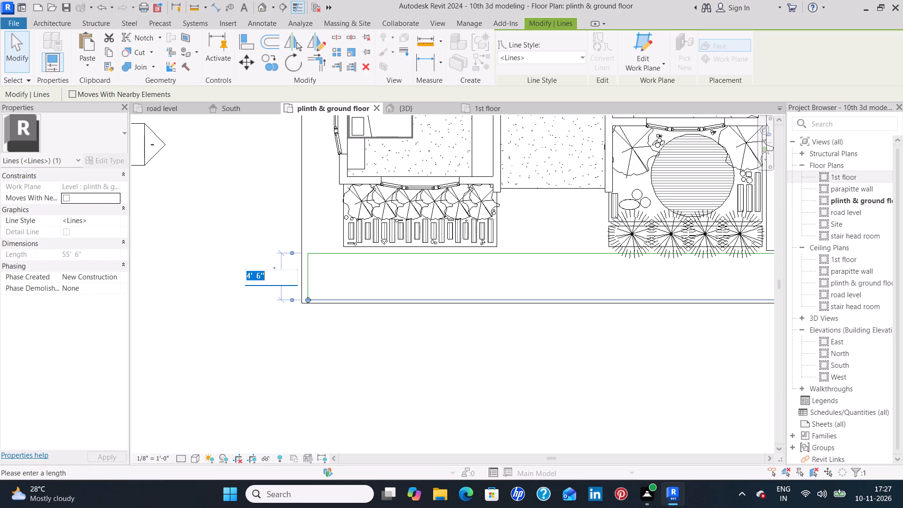
key(BackSpace)
text(5')
key(Return)
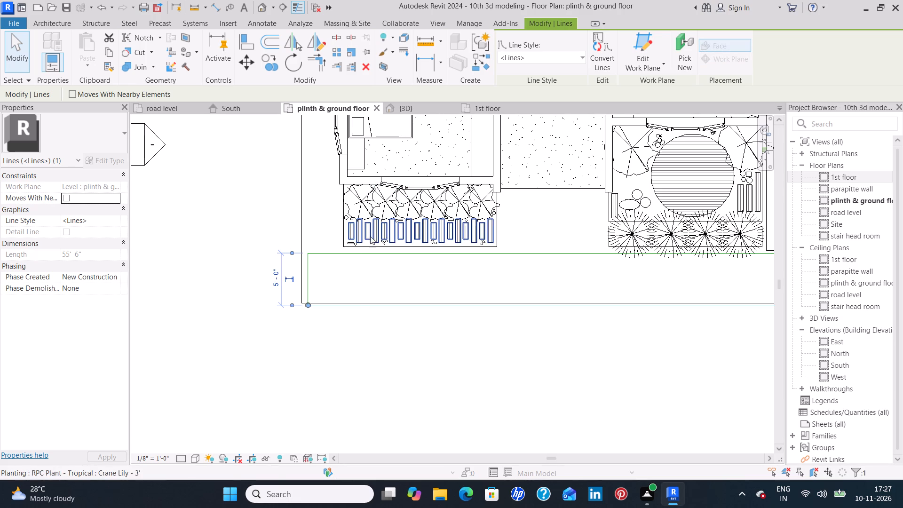
click(358, 341)
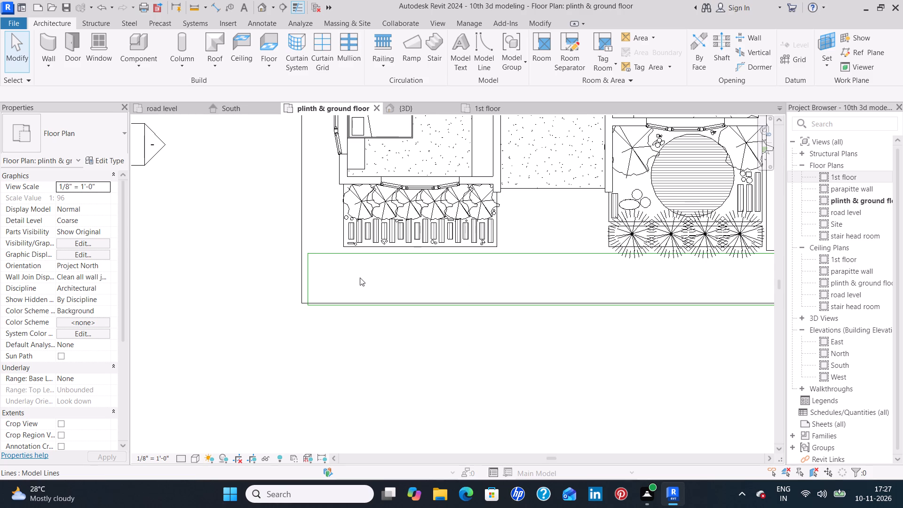
Select all four lines of the front-yard rectangle and nudge them slightly toward the house, back to the front site boundary.
middle_drag(342, 284, 262, 303)
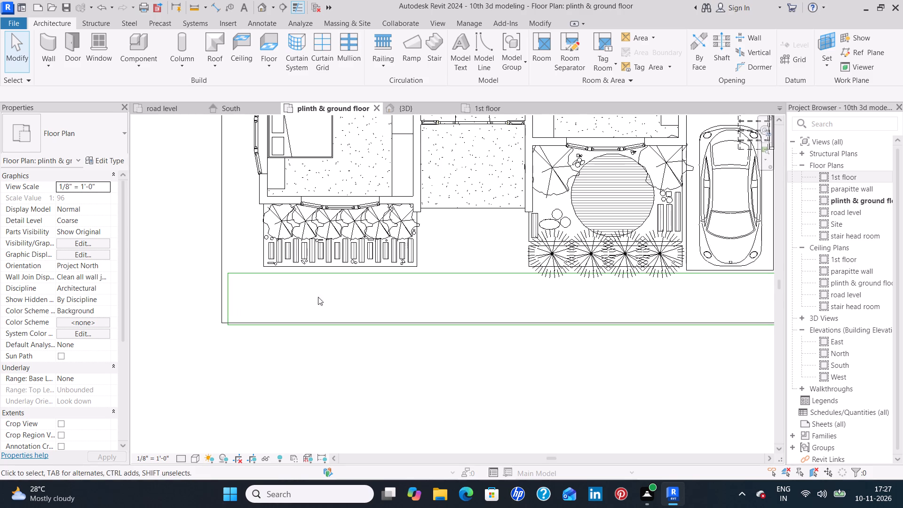
middle_drag(480, 300, 346, 278)
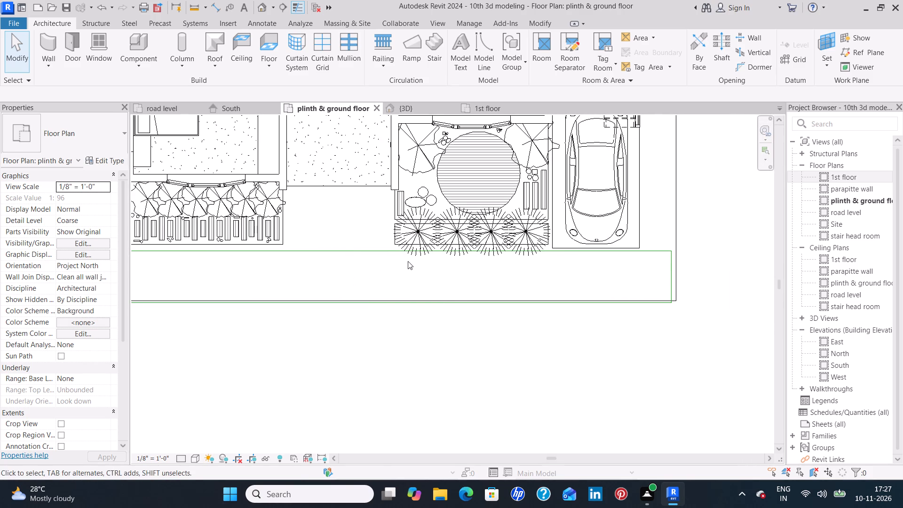
middle_drag(352, 256, 613, 292)
click(384, 284)
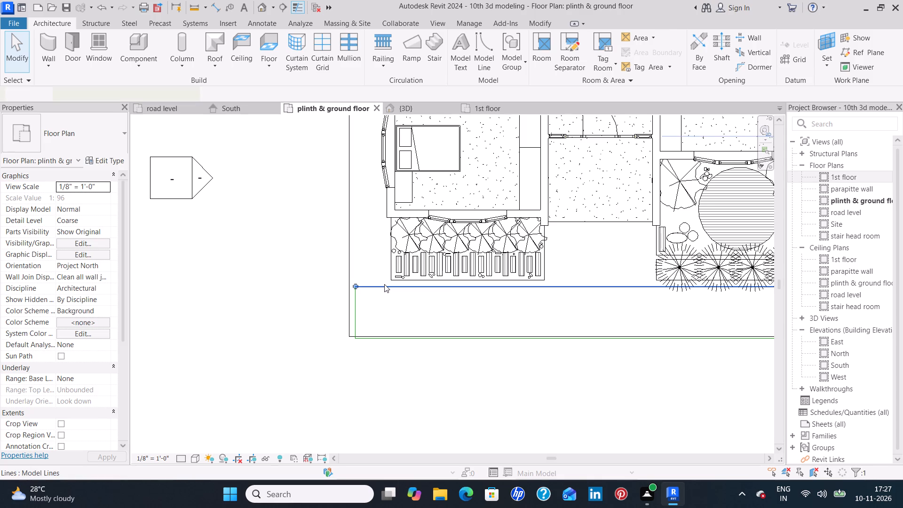
ctrl+click(357, 306)
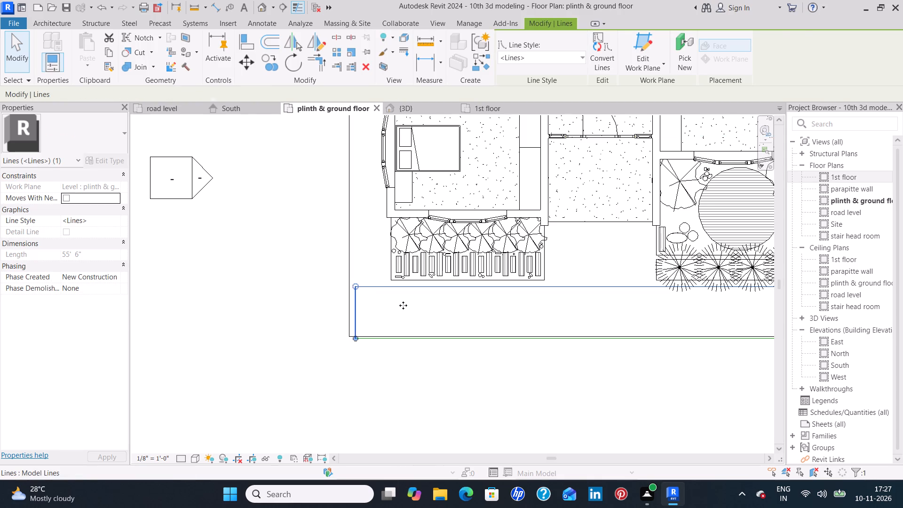
ctrl+click(508, 338)
middle_drag(631, 314, 625, 316)
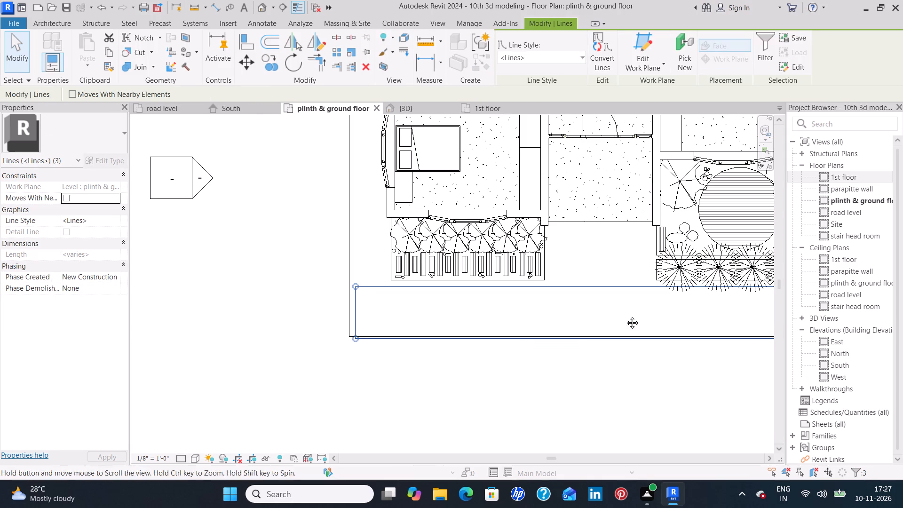
middle_drag(625, 316, 385, 293)
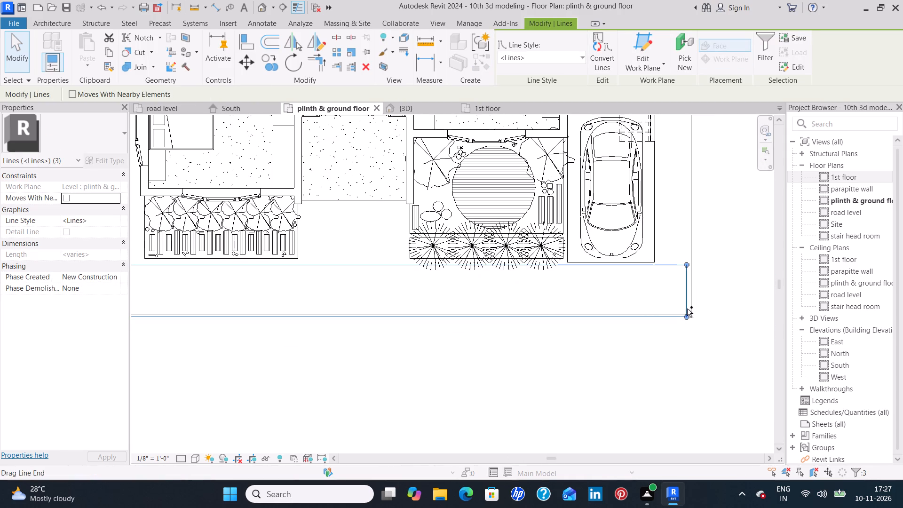
ctrl+click(687, 304)
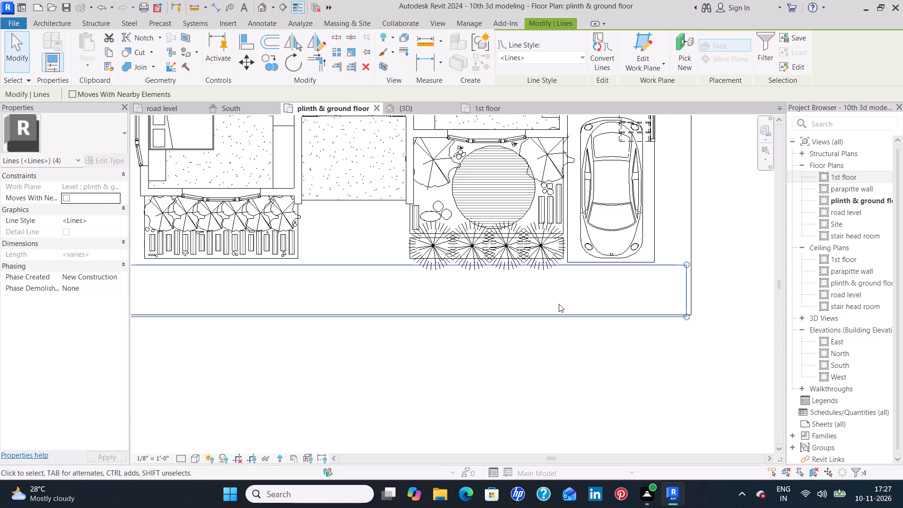
scroll(559, 304, up, 7)
key(Up)
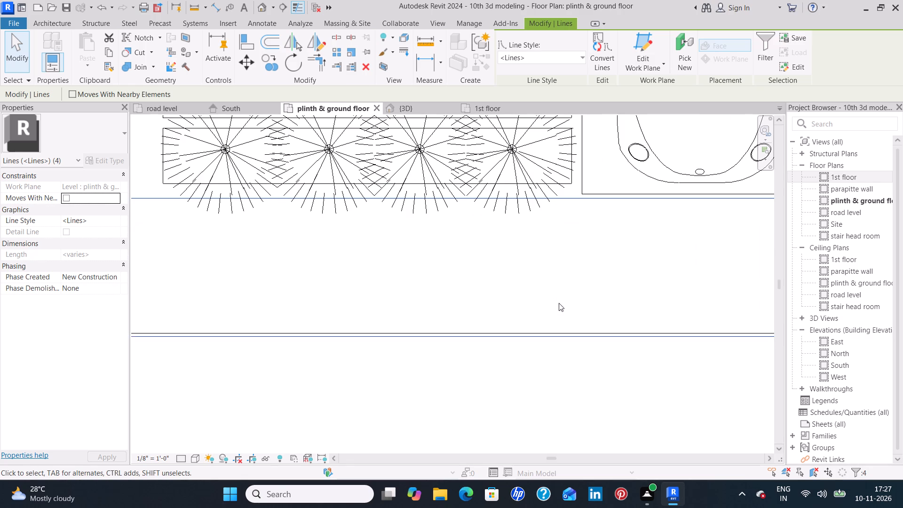
key(Up)
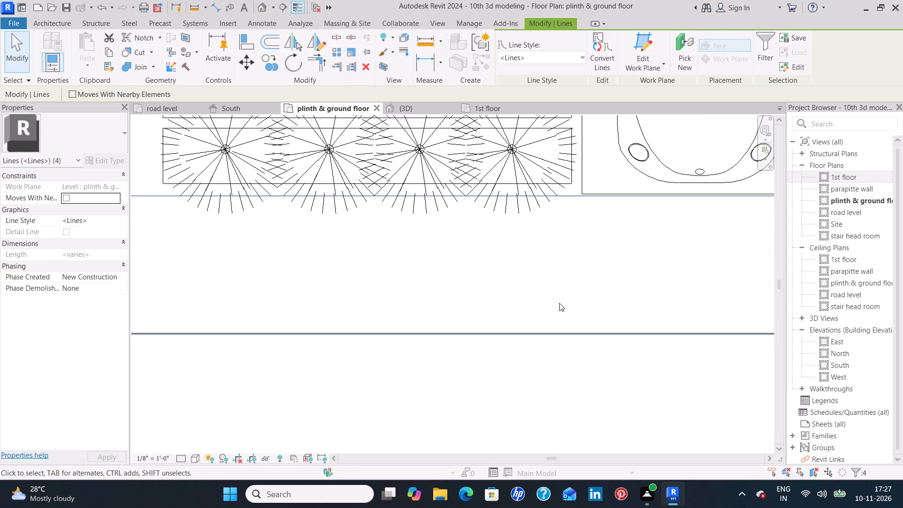
click(559, 303)
Reselect the rectangle's four lines and finely nudge them toward the house, bringing the rear line up close to the car bay's edge.
scroll(559, 303, down, 3)
middle_drag(507, 270, 507, 281)
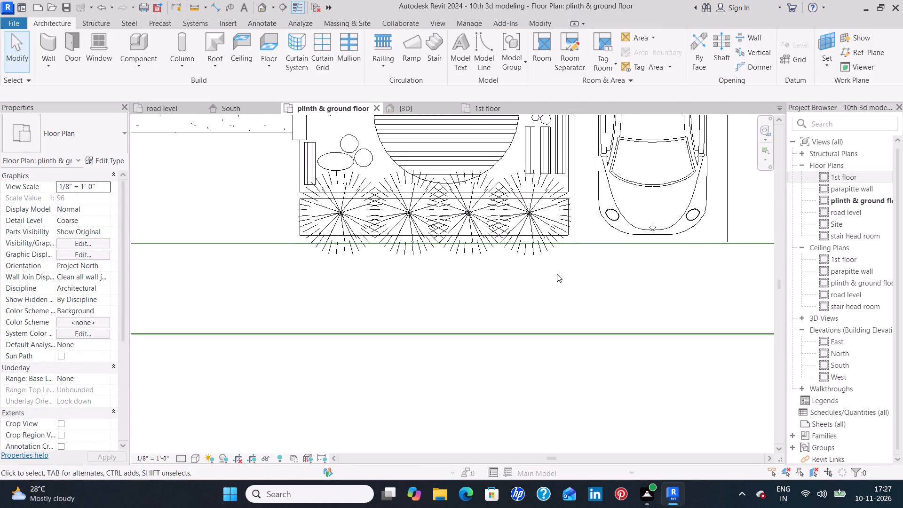
scroll(557, 274, down, 3)
middle_drag(489, 278, 551, 289)
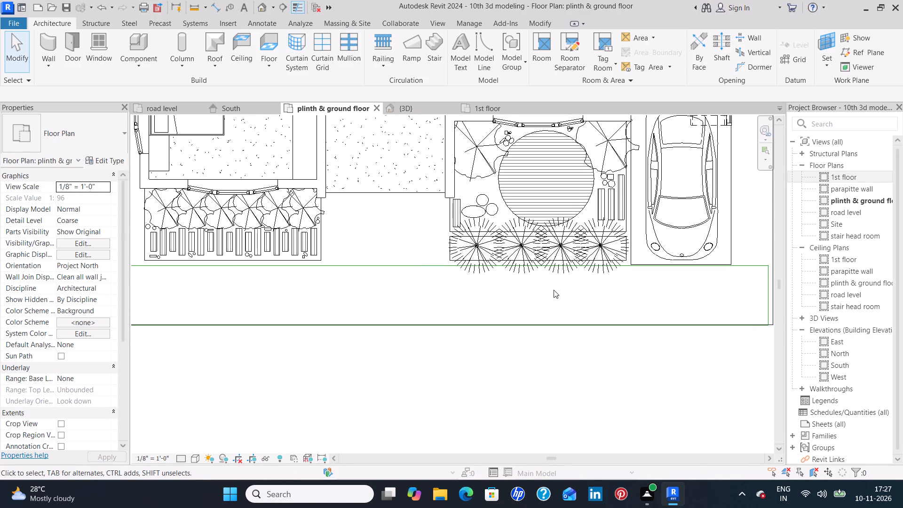
middle_drag(554, 290, 646, 311)
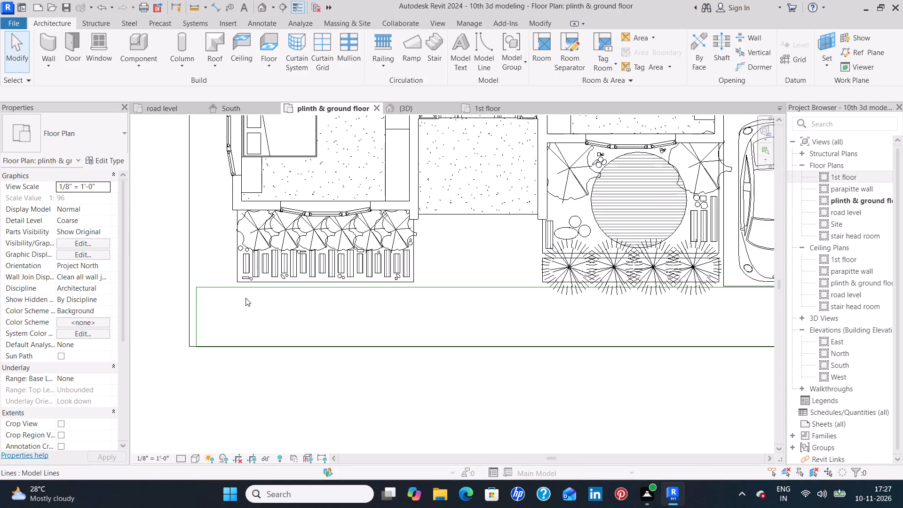
click(210, 348)
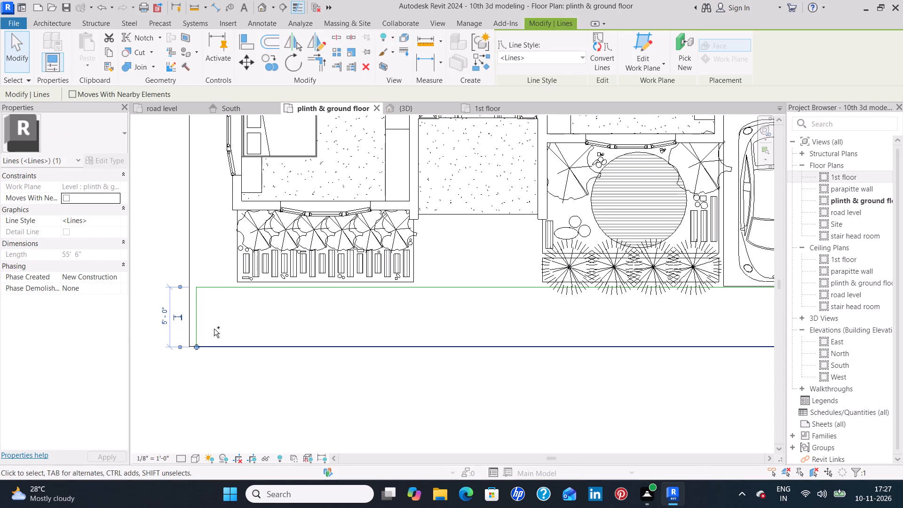
ctrl+click(199, 321)
ctrl+click(222, 287)
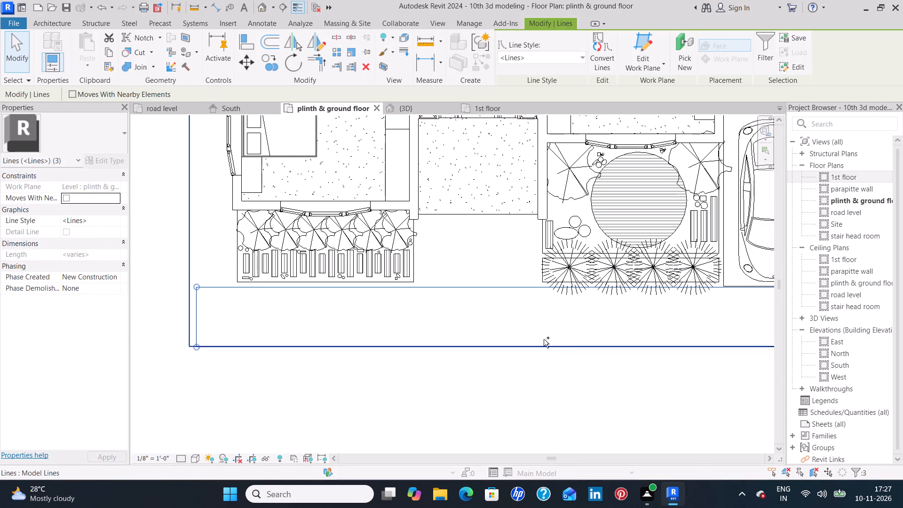
middle_drag(572, 331, 267, 270)
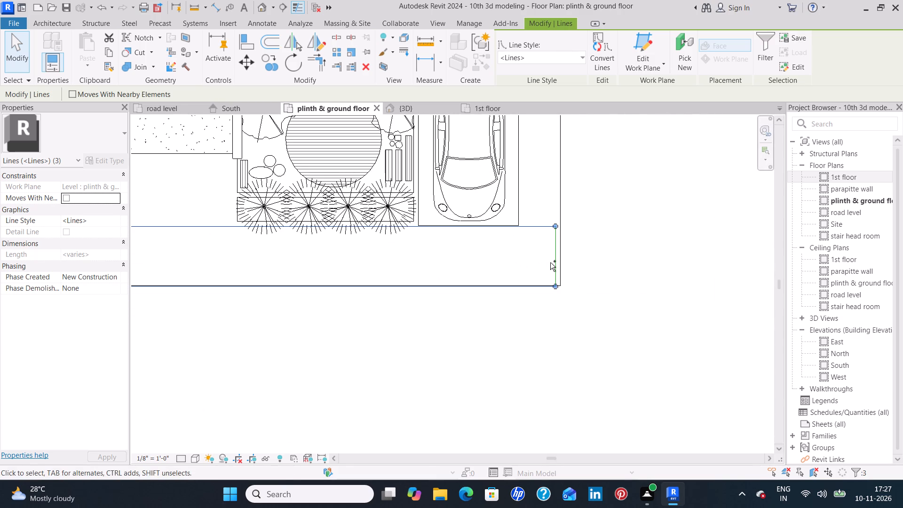
ctrl+click(554, 262)
scroll(434, 239, up, 6)
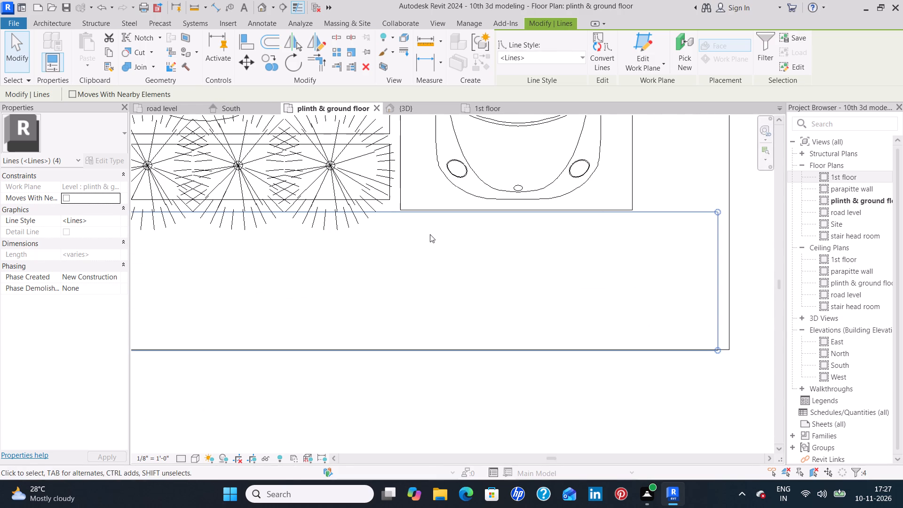
key(Up)
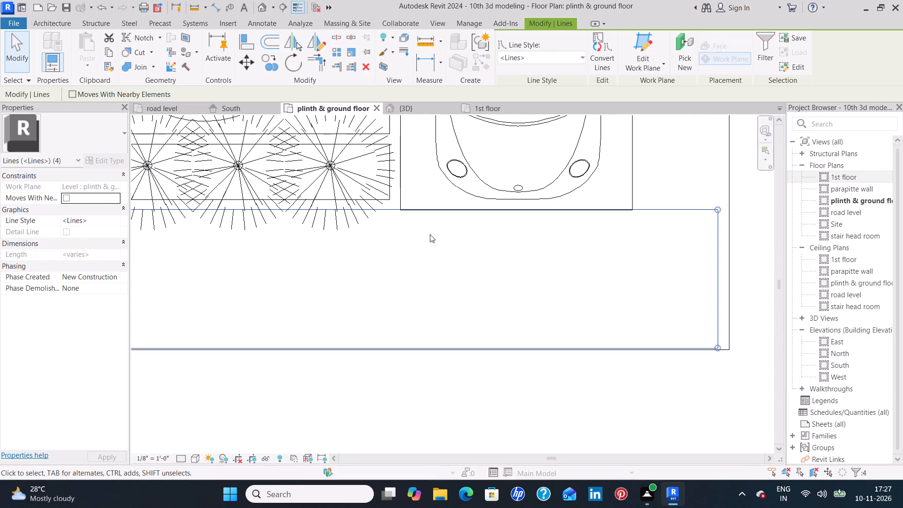
key(Down)
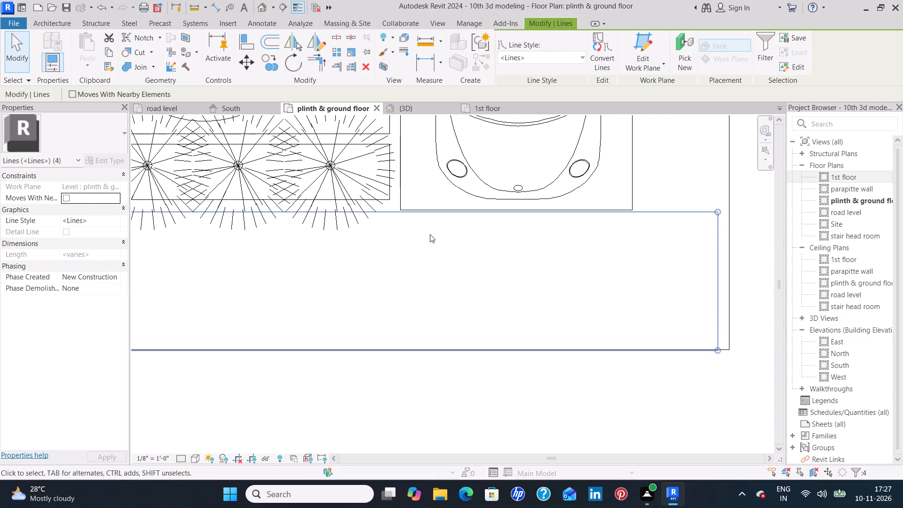
scroll(431, 227, up, 7)
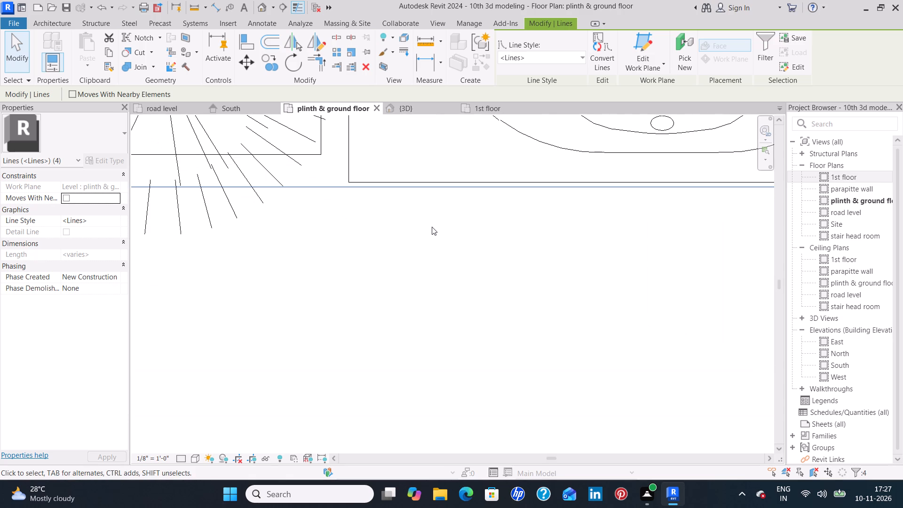
key(Up)
click(432, 227)
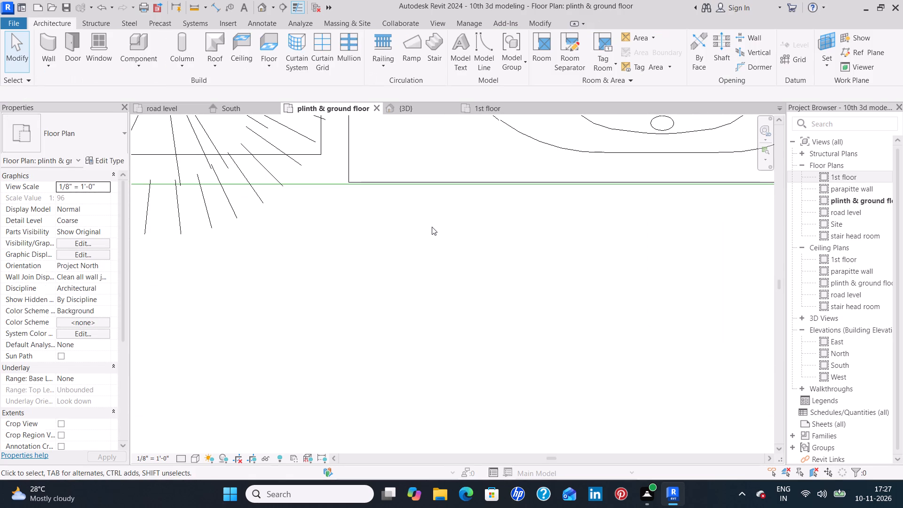
Edit the Grassland - 16" toposolid's boundary sketch, nudging its street-side line slightly outward beyond the front-yard rectangle, and finish the sketch.
scroll(432, 227, down, 8)
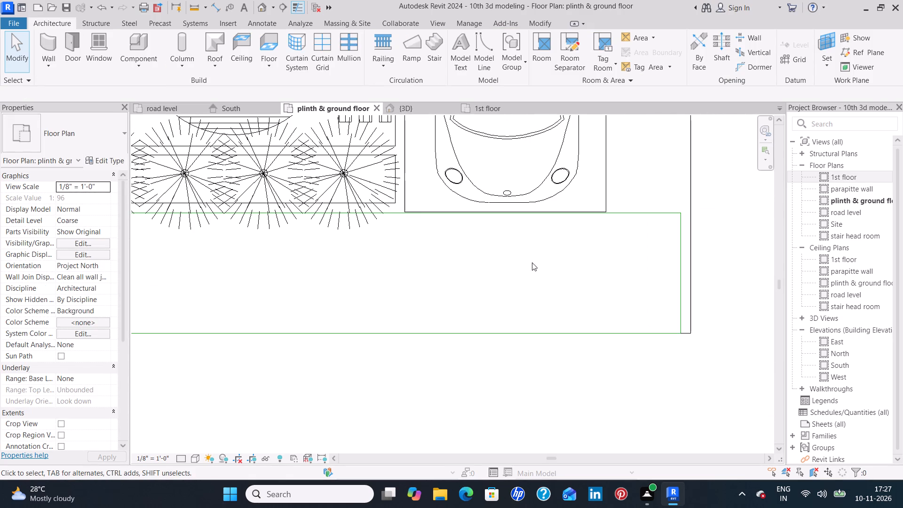
click(687, 333)
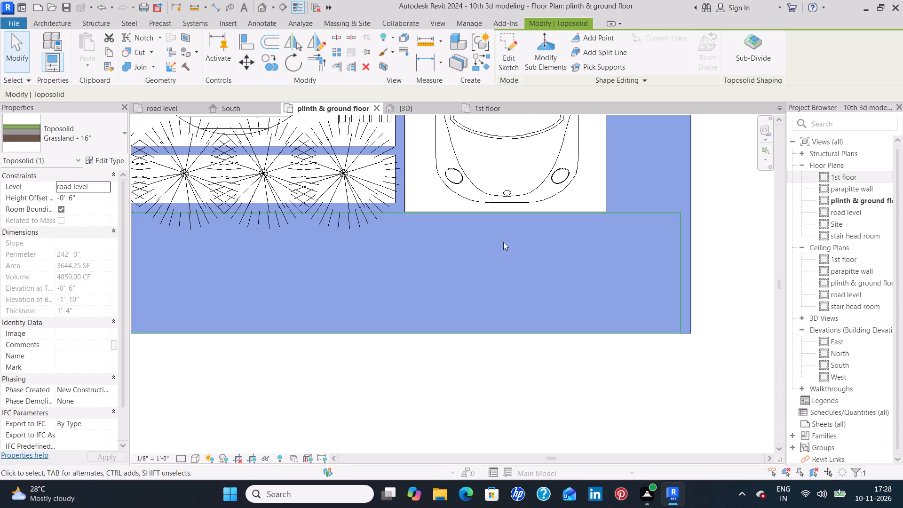
click(515, 48)
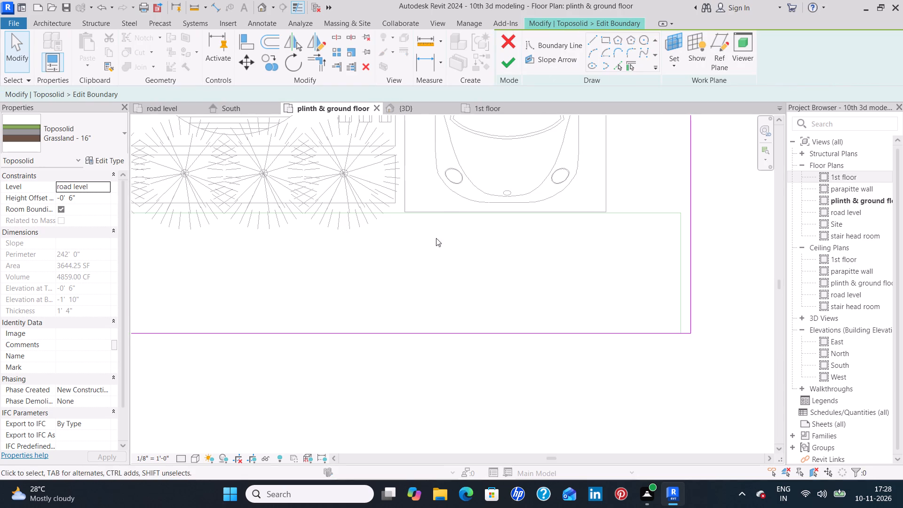
click(420, 330)
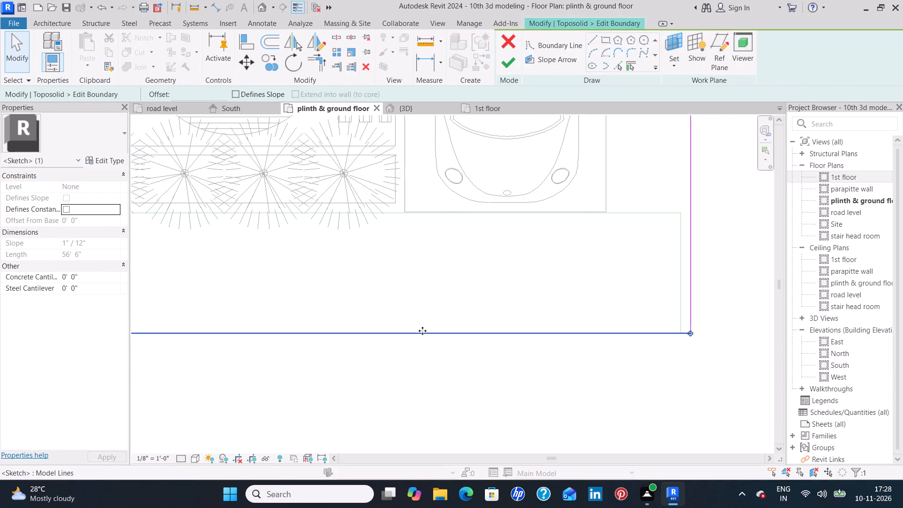
key(Down)
key(Down)
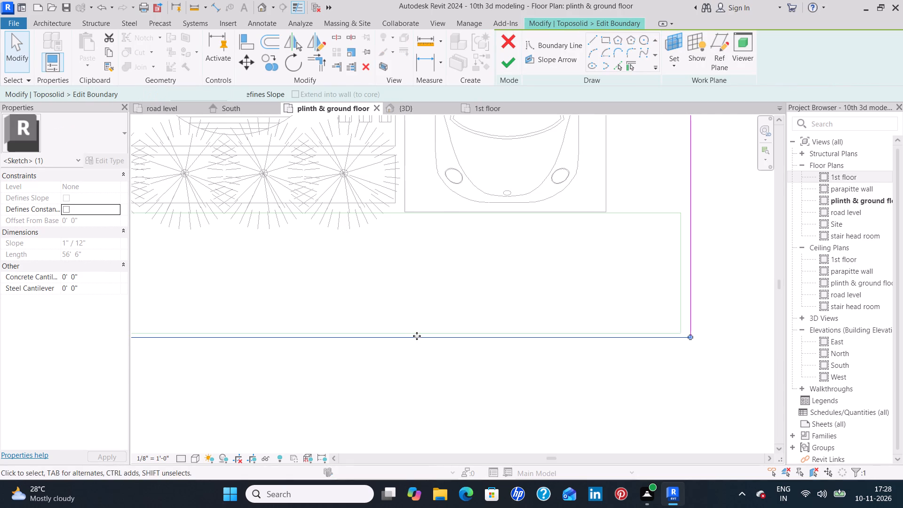
key(Down)
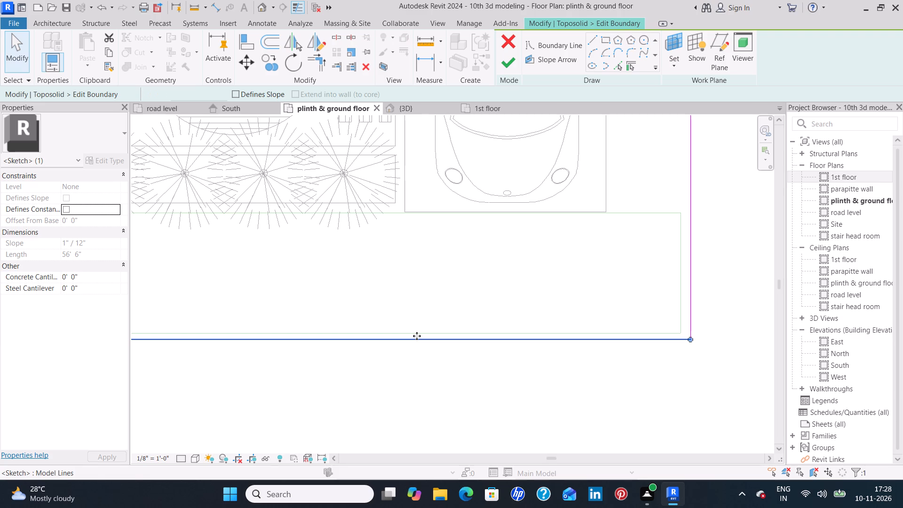
click(463, 275)
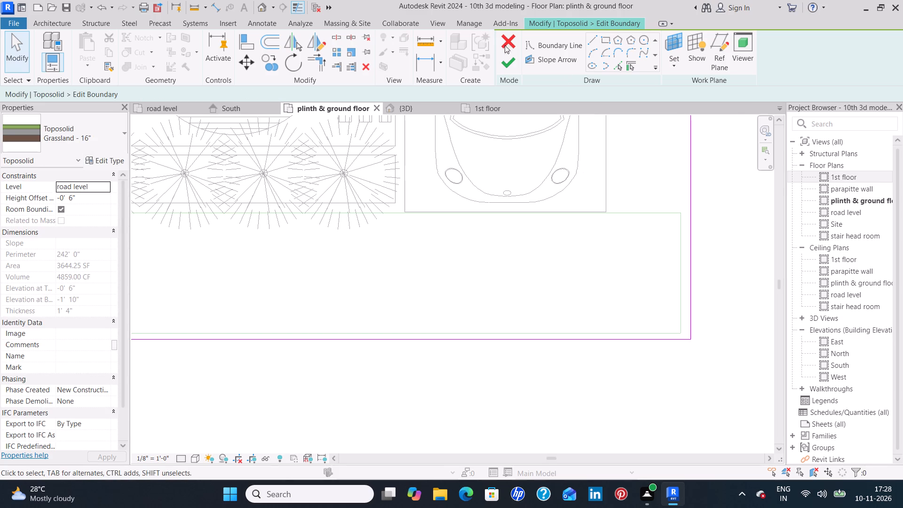
click(508, 55)
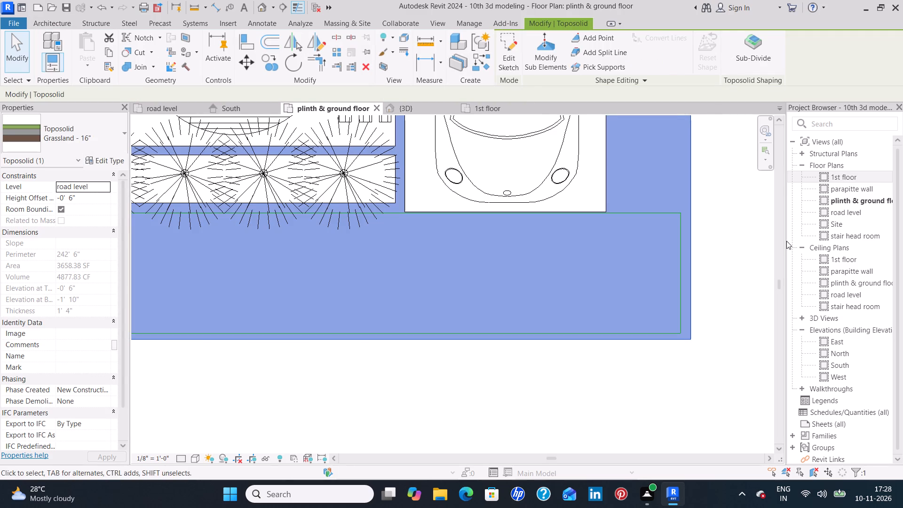
click(746, 242)
Select all four lines of the front-yard rectangle and nudge them slightly toward the street, leaving a small gap from the car bay's edge.
click(682, 301)
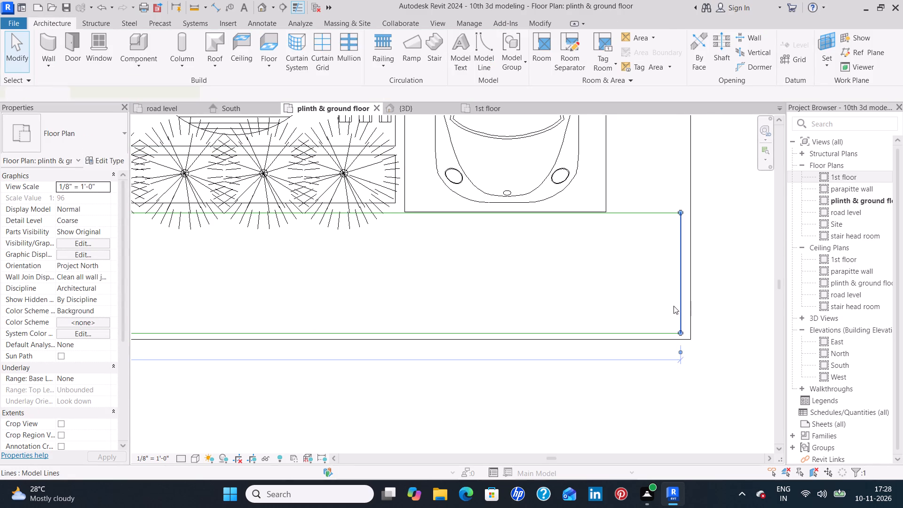
ctrl+click(630, 332)
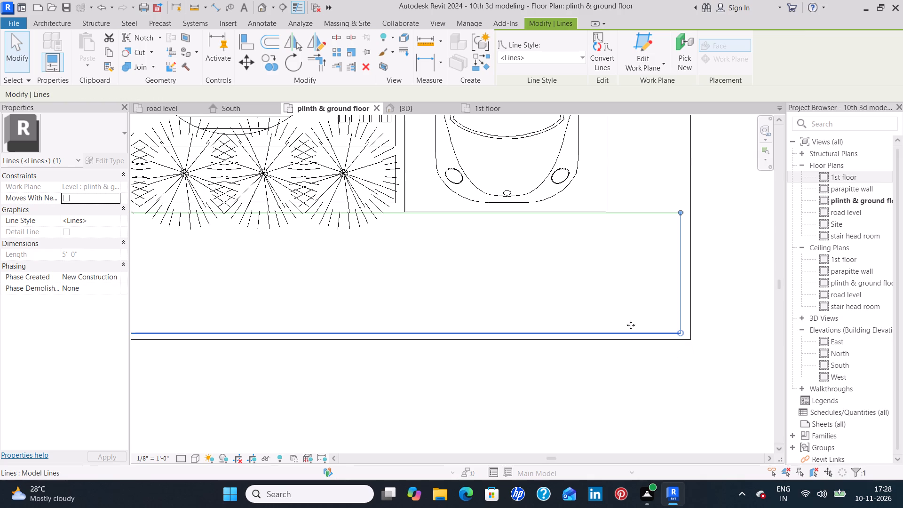
ctrl+click(660, 213)
scroll(564, 283, down, 4)
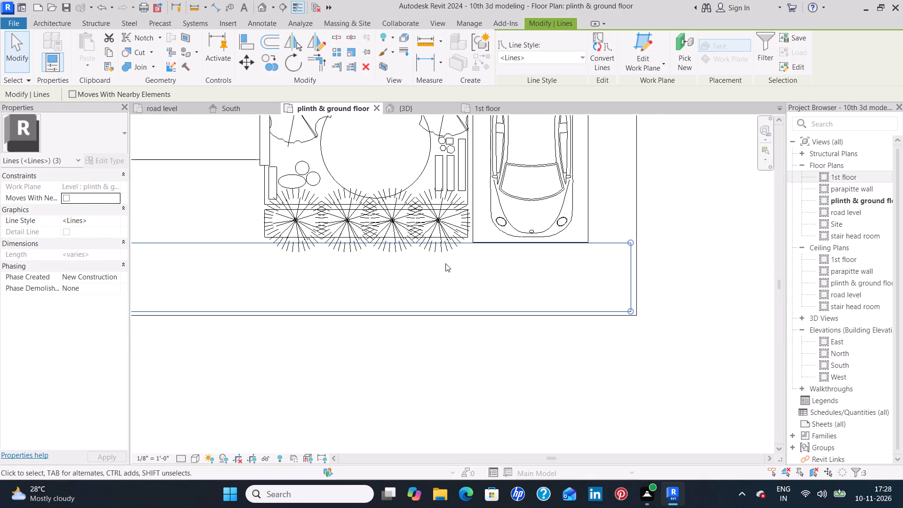
middle_drag(439, 261, 665, 240)
middle_drag(356, 236, 525, 238)
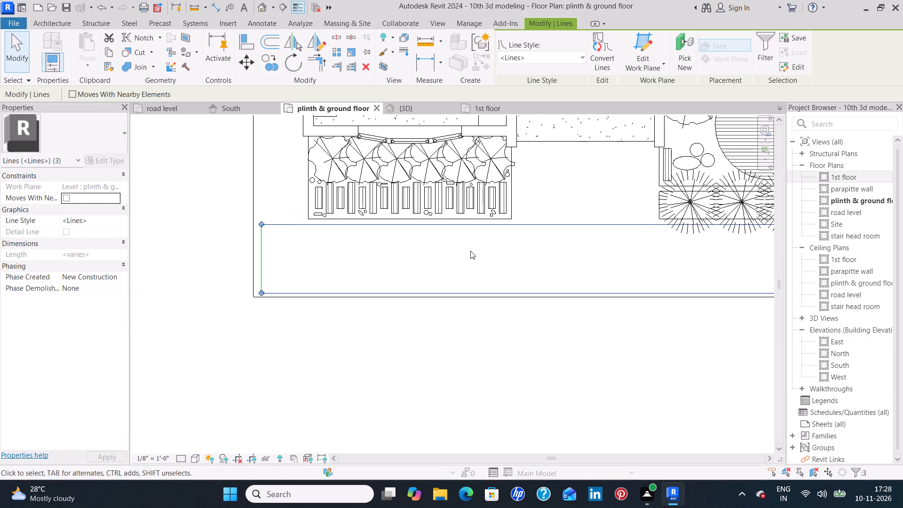
click(259, 253)
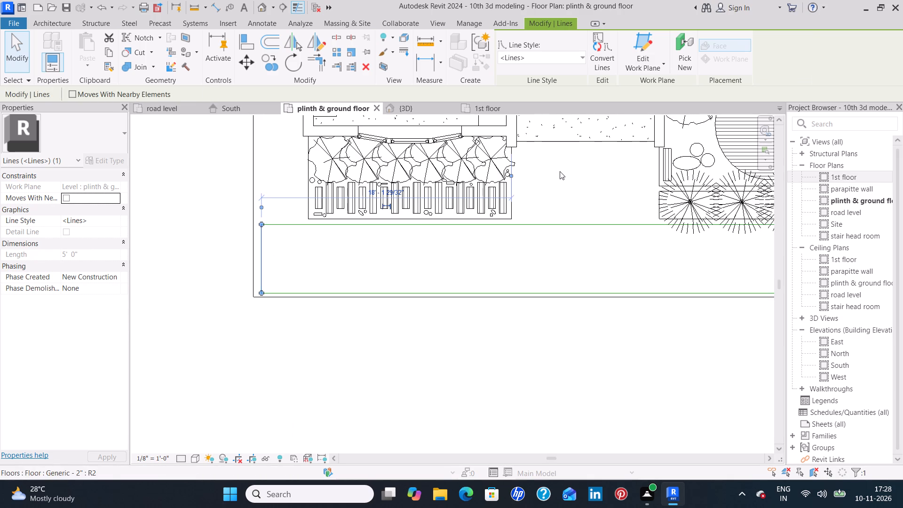
ctrl+click(561, 221)
ctrl+click(574, 295)
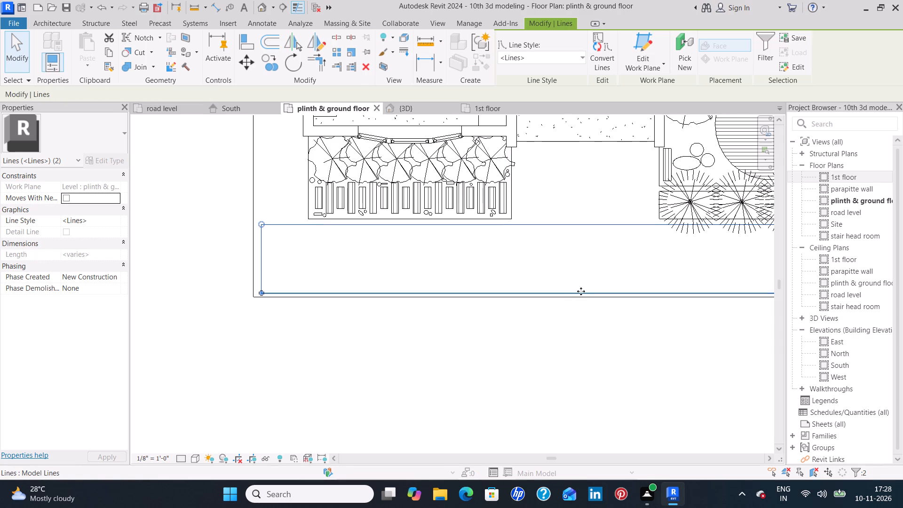
ctrl+middle_drag(665, 247, 455, 211)
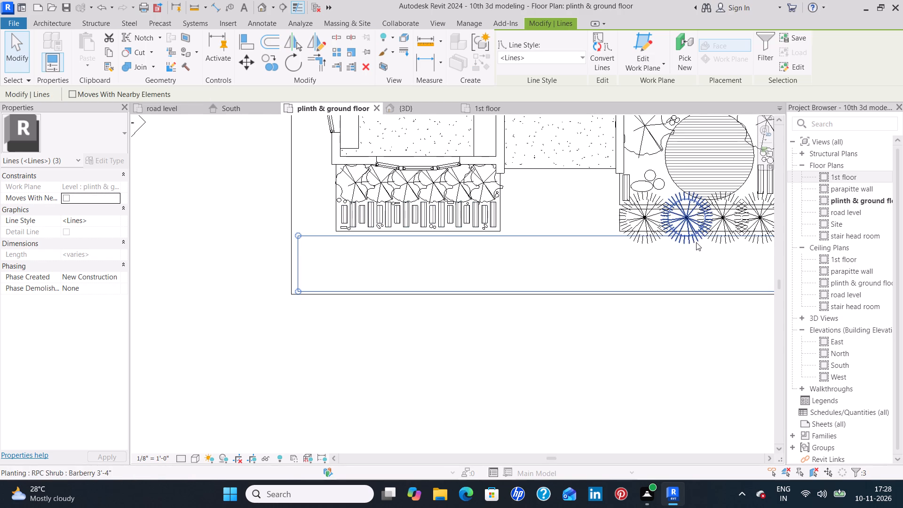
middle_drag(693, 243, 498, 219)
middle_drag(580, 219, 564, 228)
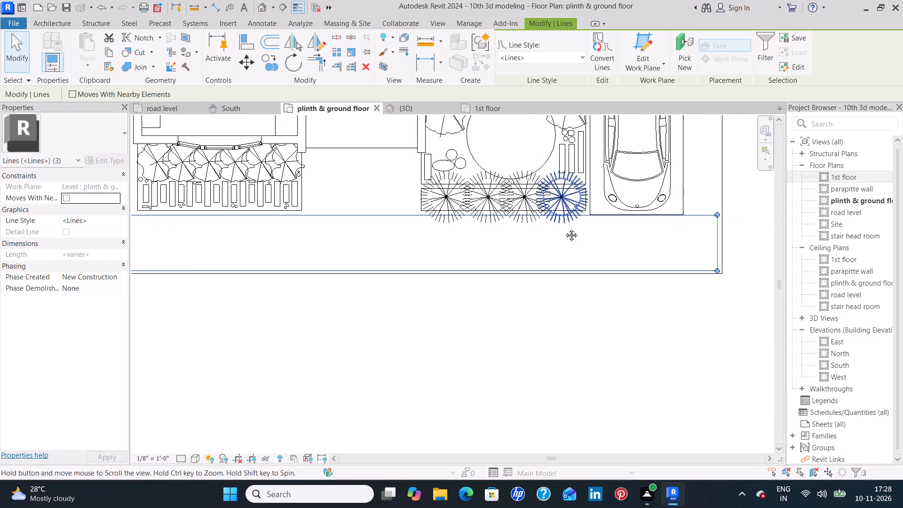
middle_drag(564, 228, 525, 238)
scroll(569, 261, up, 3)
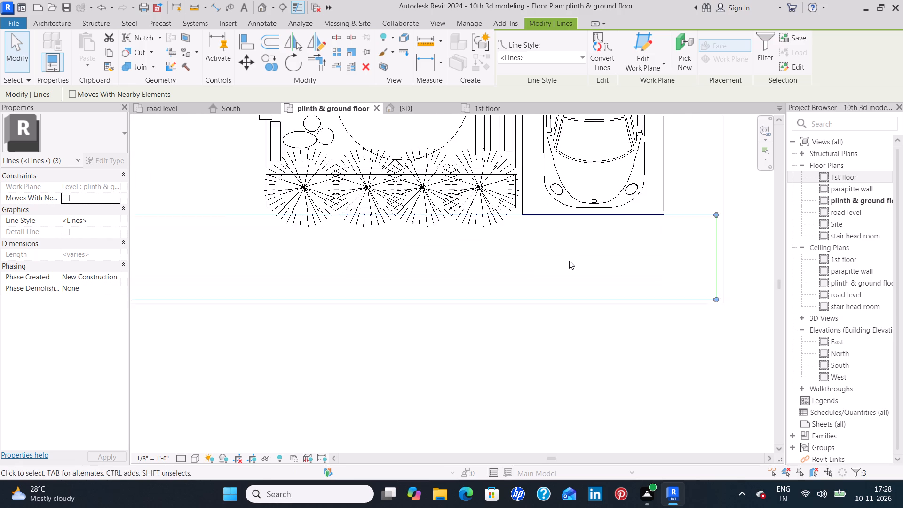
scroll(569, 261, up, 3)
middle_drag(569, 260, 503, 261)
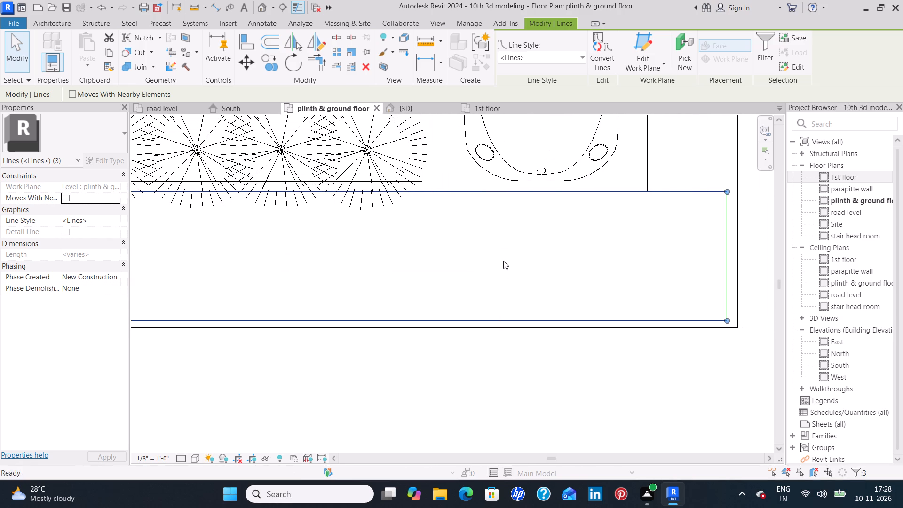
ctrl+click(726, 246)
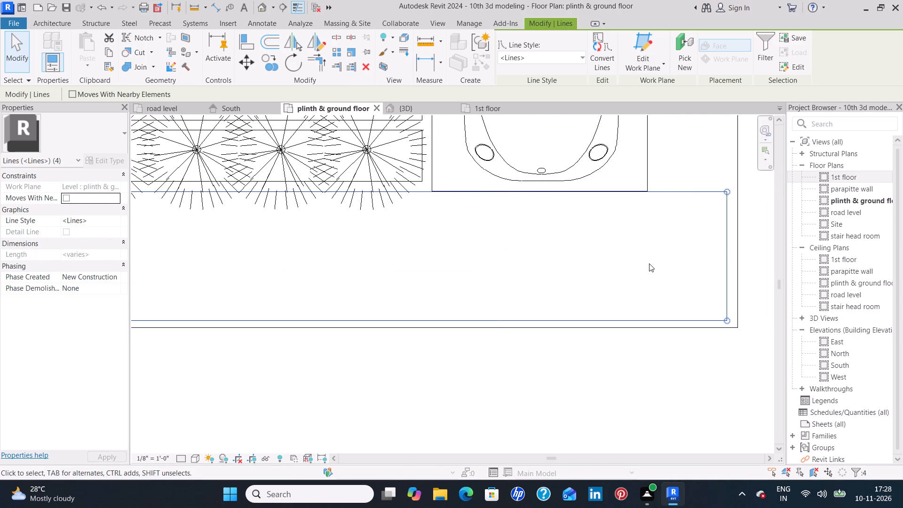
key(Down)
key(Down)
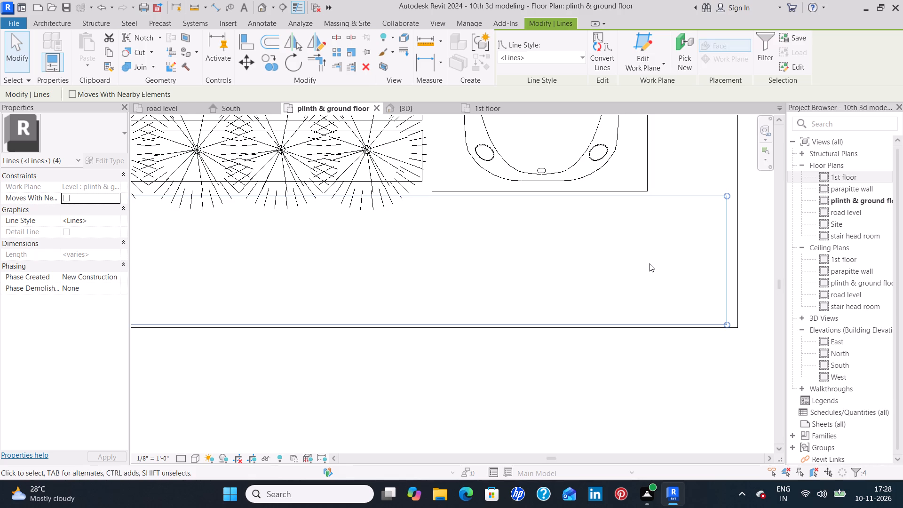
click(650, 264)
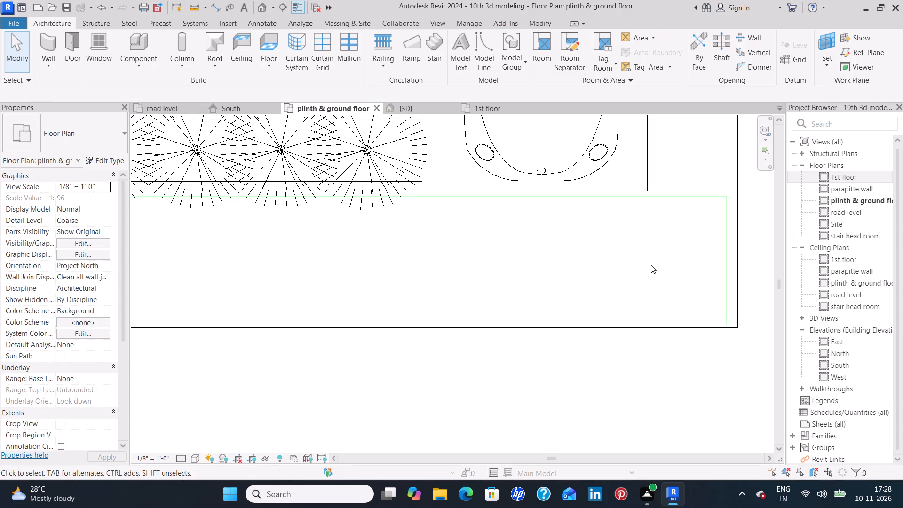
Start a new floor boundary sketch in the plinth & ground floor plan for the front-yard strip.
scroll(651, 265, down, 2)
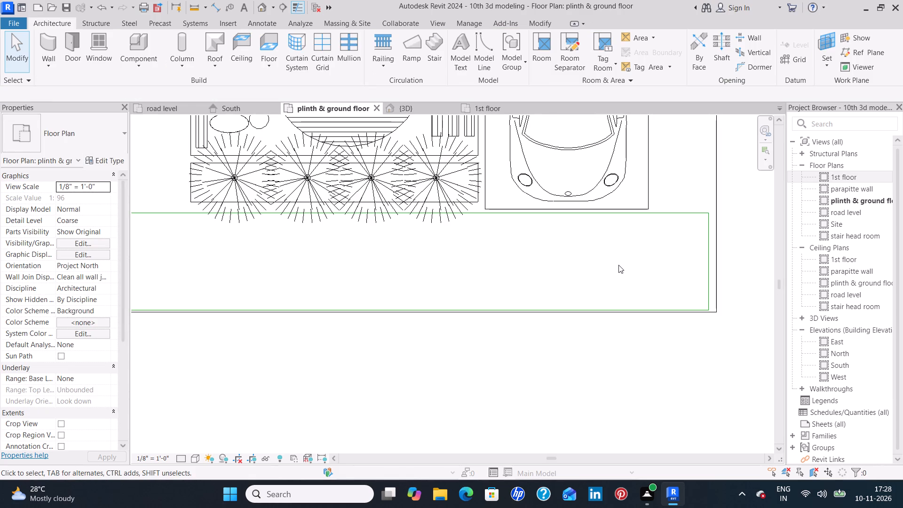
scroll(618, 265, down, 3)
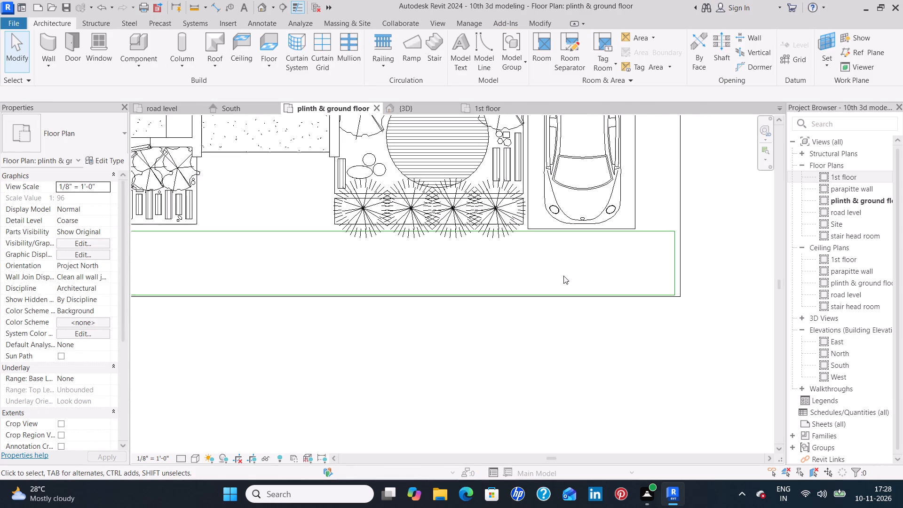
middle_drag(508, 262, 553, 248)
scroll(561, 246, down, 2)
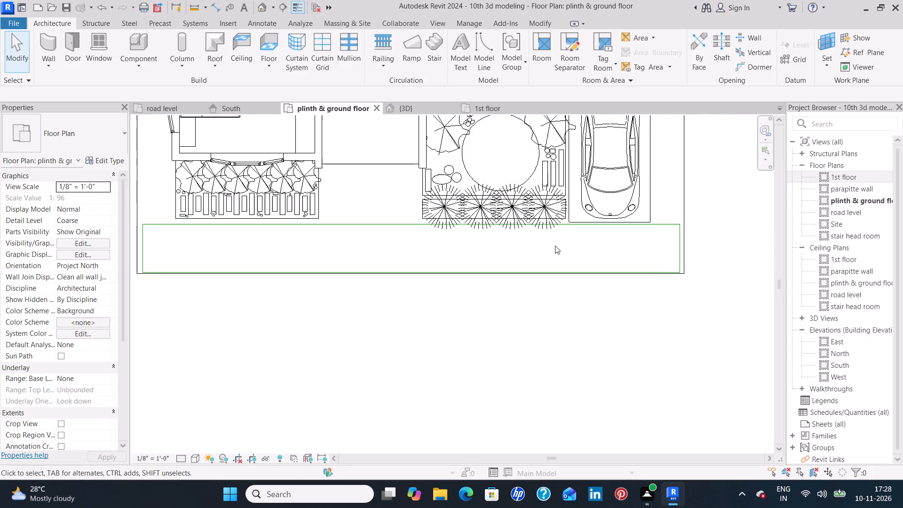
middle_click(537, 250)
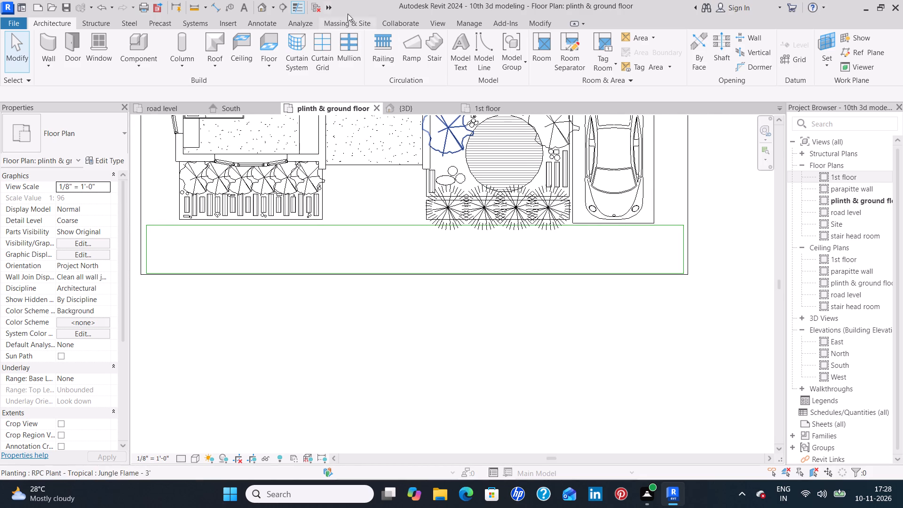
click(270, 46)
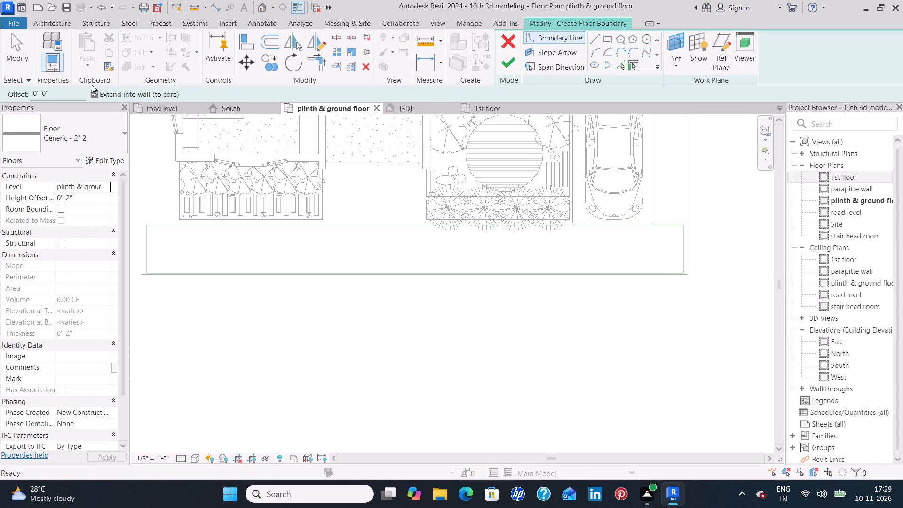
Look through the available floor types for one that suits the front-yard floor.
click(101, 127)
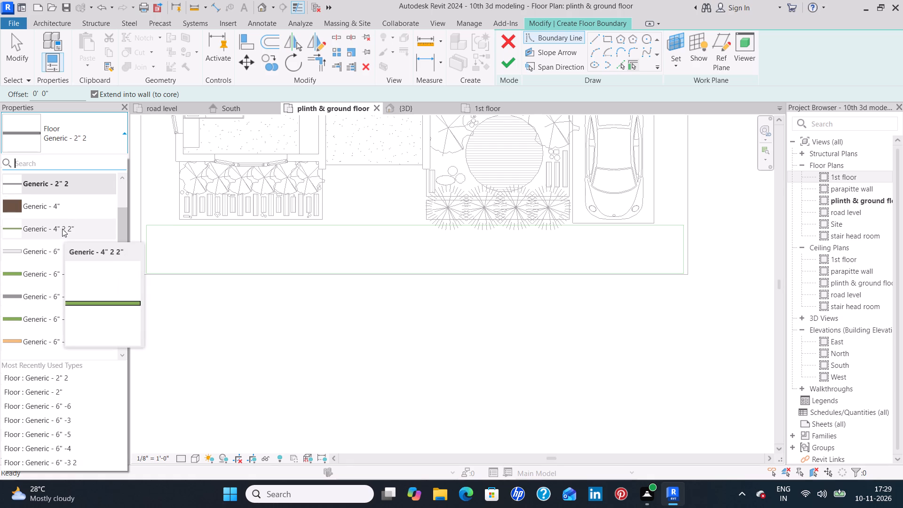
scroll(62, 222, up, 4)
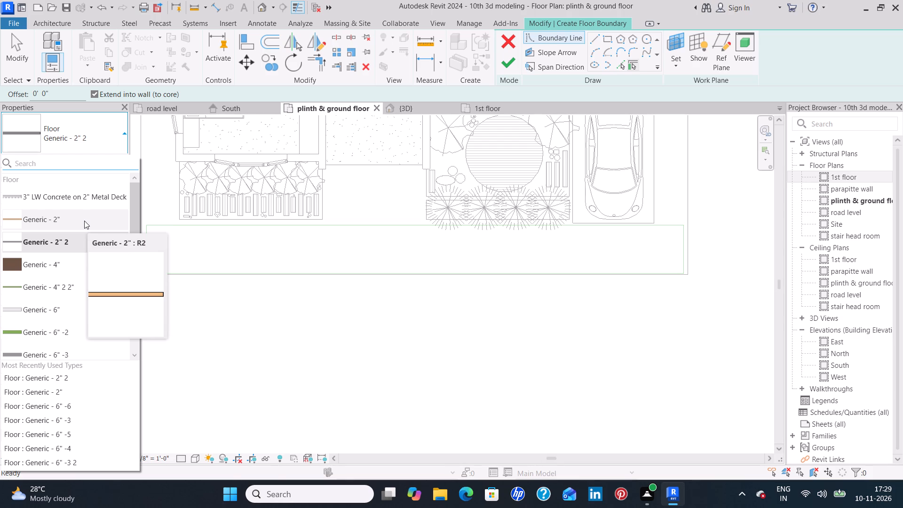
scroll(84, 221, down, 1)
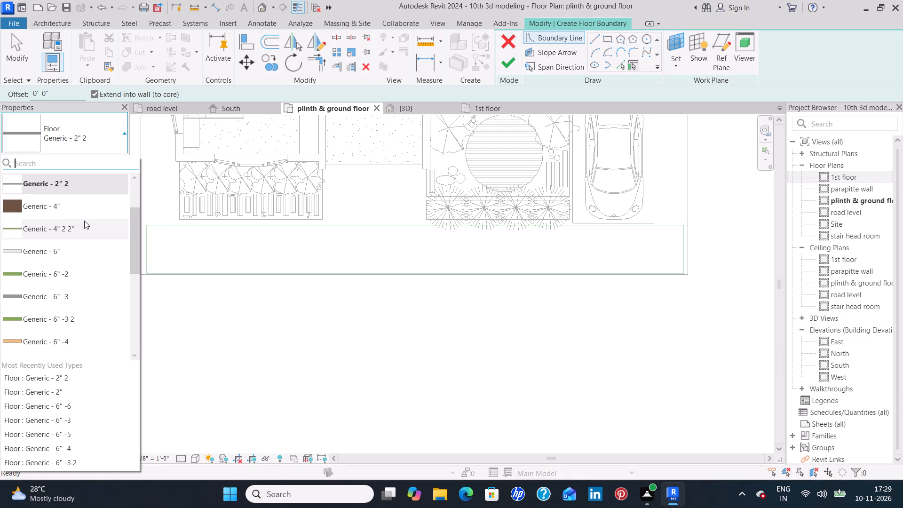
scroll(84, 221, down, 2)
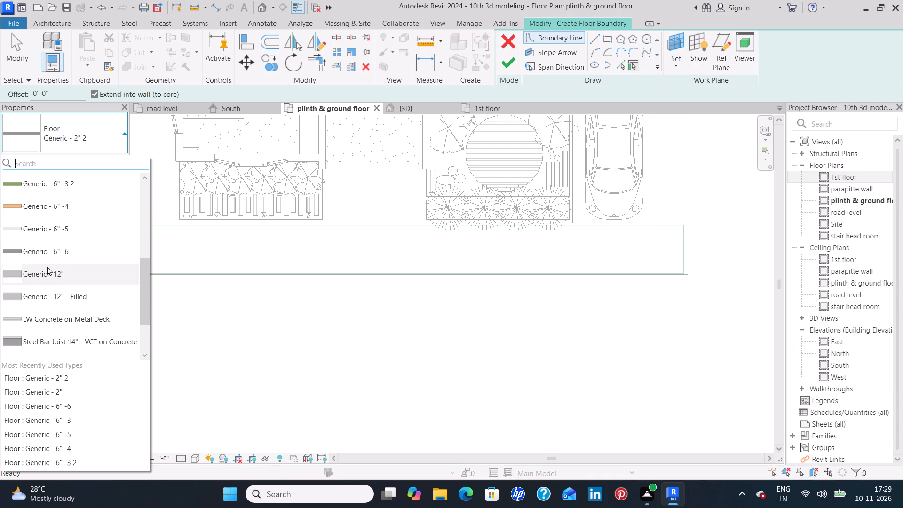
scroll(70, 256, up, 1)
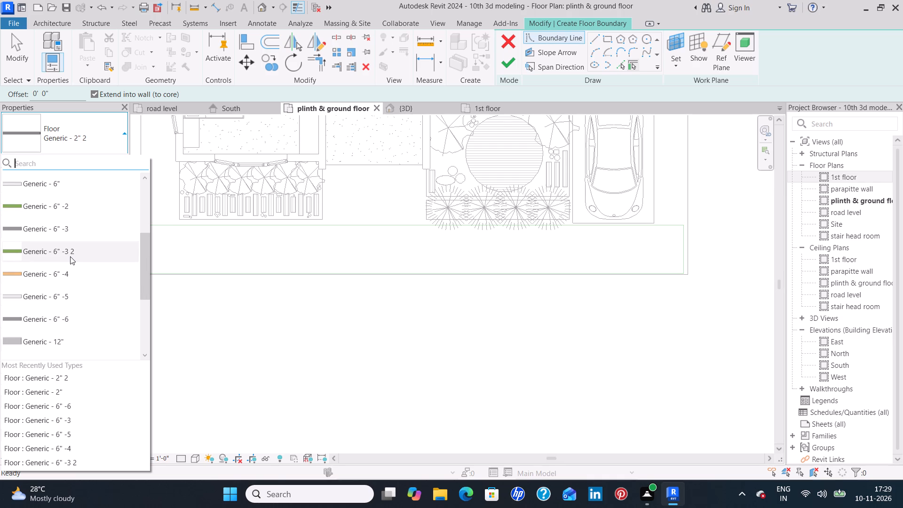
scroll(70, 256, up, 1)
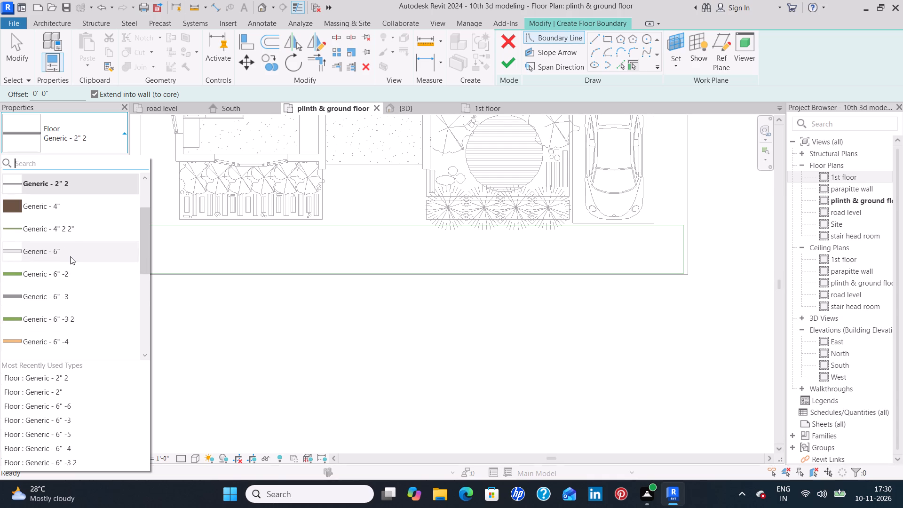
scroll(69, 256, down, 1)
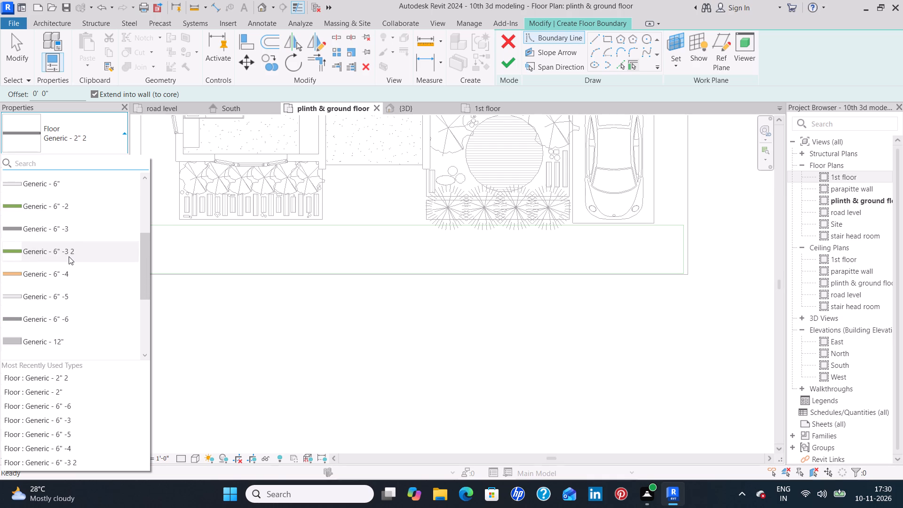
scroll(69, 256, up, 6)
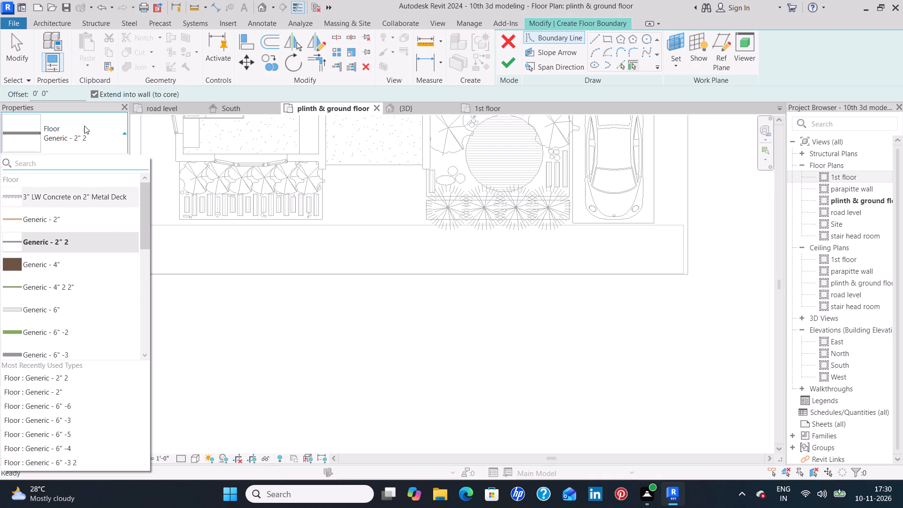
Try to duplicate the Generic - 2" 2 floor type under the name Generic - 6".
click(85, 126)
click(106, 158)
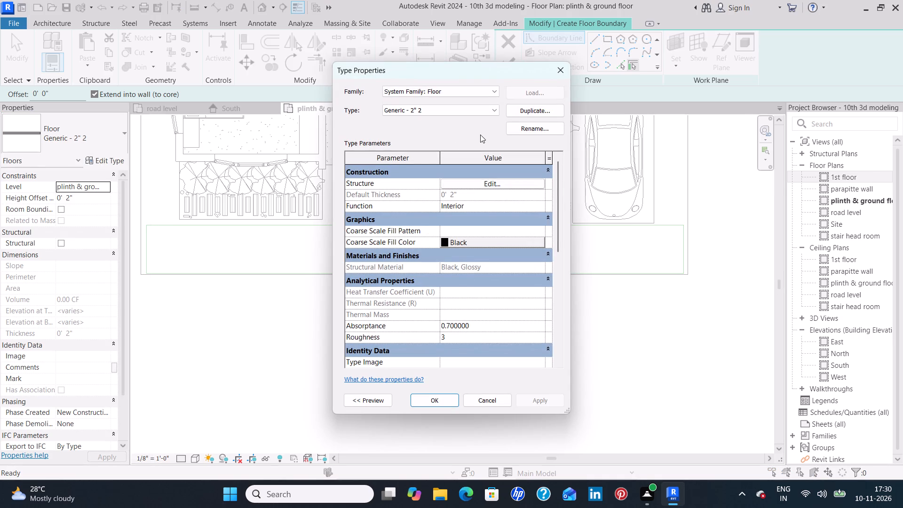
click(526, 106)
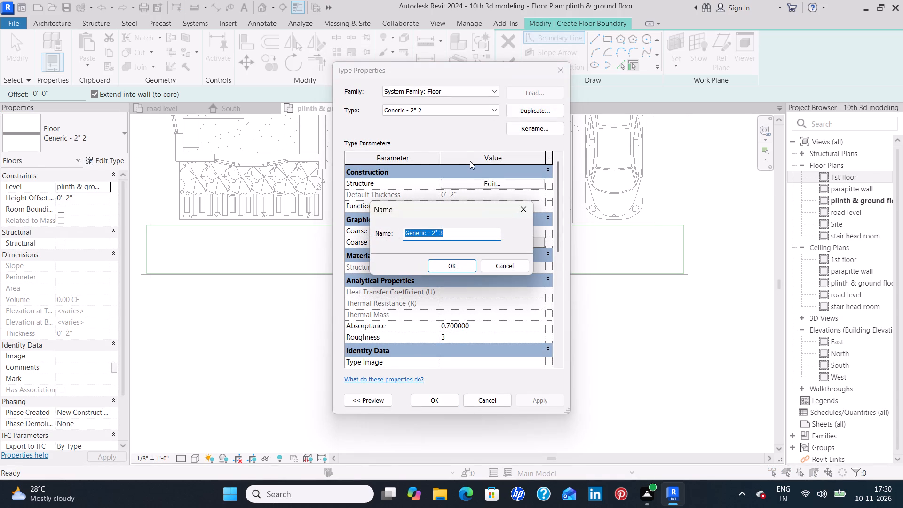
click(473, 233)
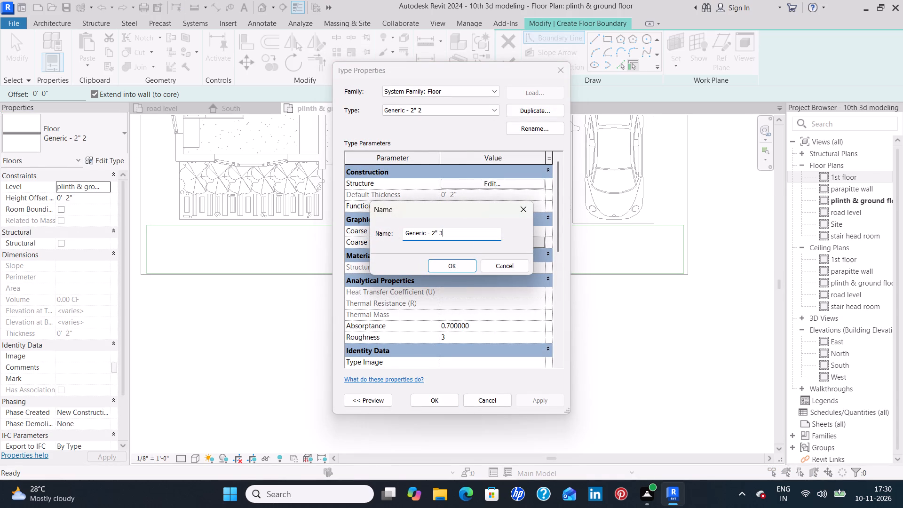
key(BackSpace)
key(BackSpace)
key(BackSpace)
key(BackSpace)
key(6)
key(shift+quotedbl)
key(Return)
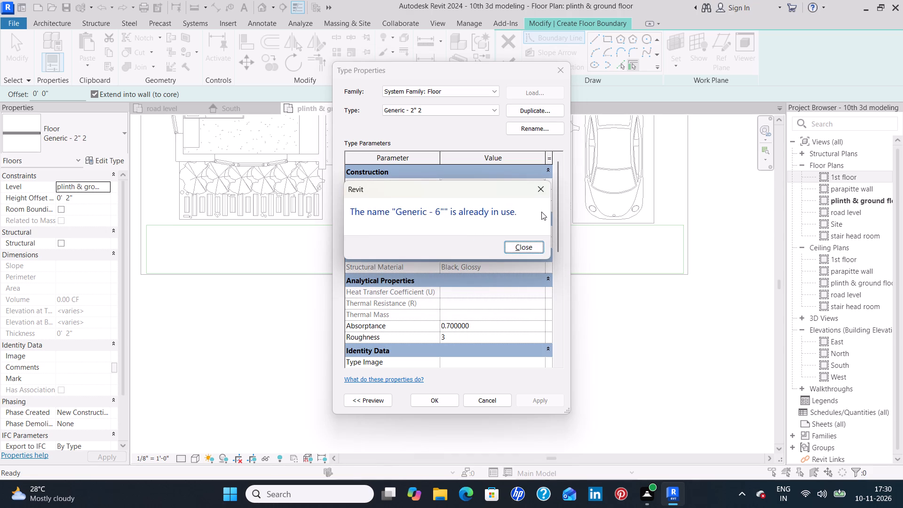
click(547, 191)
Duplicate the Generic - 2" 2 floor type as Generic - 6" 7.
click(523, 107)
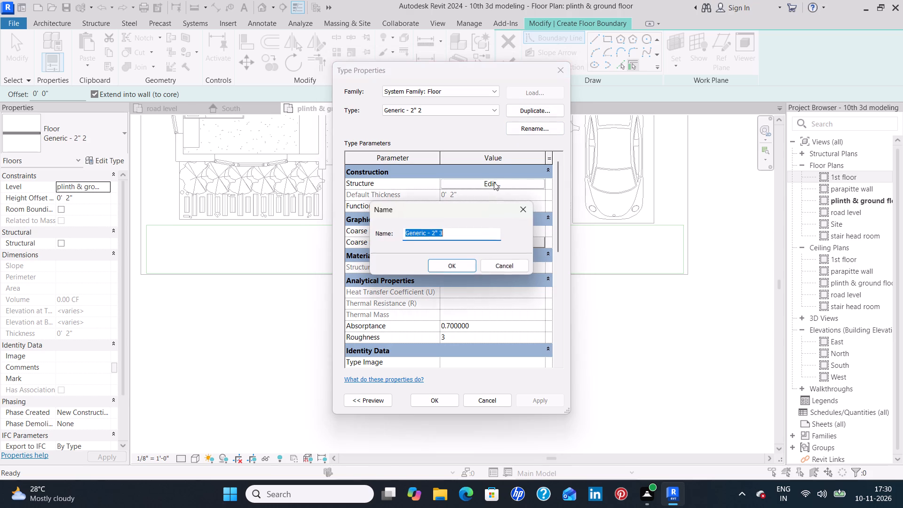
click(475, 238)
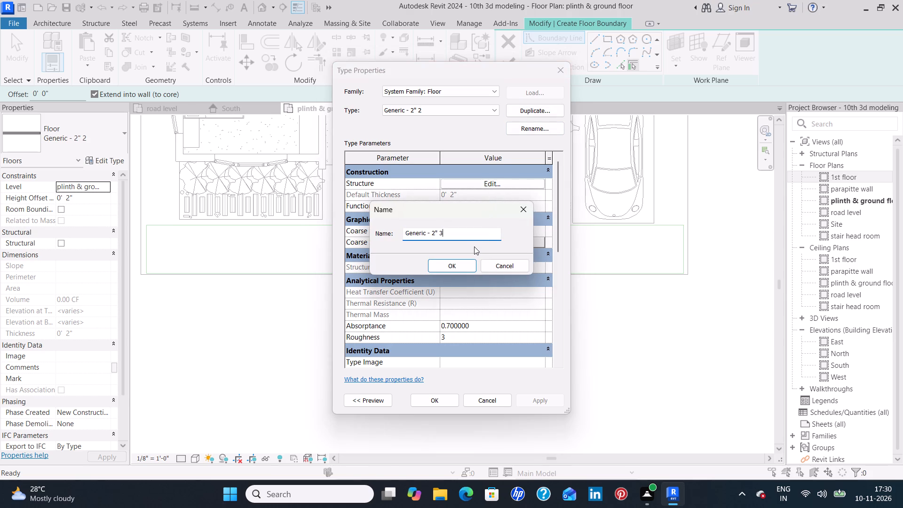
key(BackSpace)
key(BackSpace)
key(BackSpace)
key(BackSpace)
key(6)
key(shift+quotedbl)
key(space)
key(7)
click(453, 267)
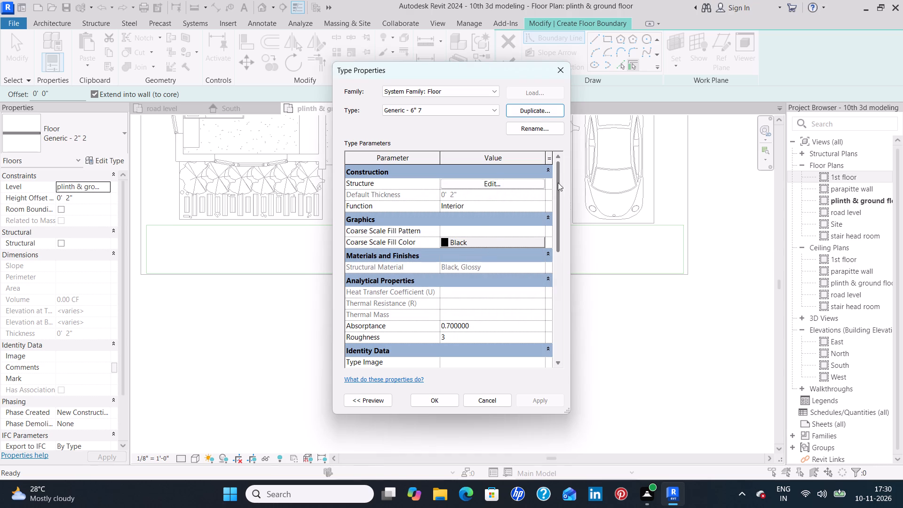
Set the structure layer thickness of the Generic - 6" 7 floor type to 6".
click(518, 183)
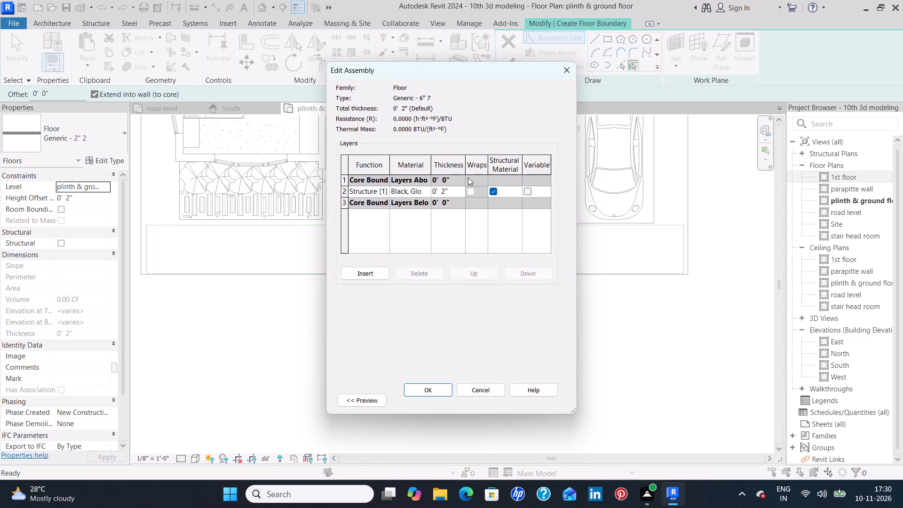
click(449, 188)
key(BackSpace)
key(BackSpace)
key(BackSpace)
key(BackSpace)
key(BackSpace)
key(BackSpace)
key(6)
key(shift+quotedbl)
click(422, 389)
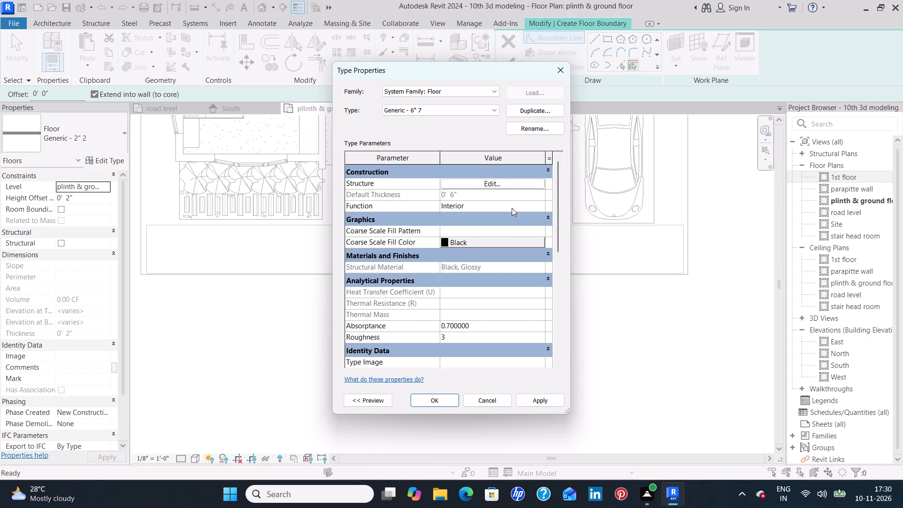
Assign the Concrete, Cast-in-Place gray material to the new type's structure layer and apply the type to the floor.
click(491, 182)
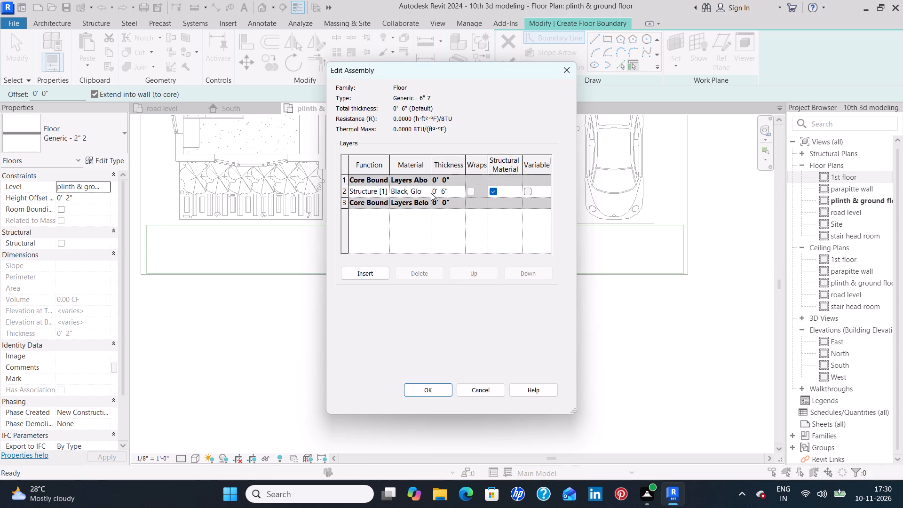
click(431, 193)
click(427, 193)
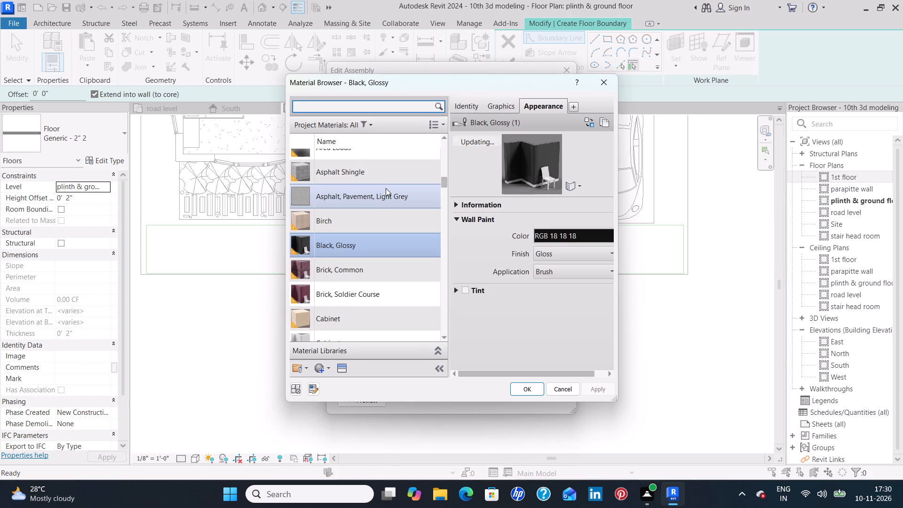
click(353, 111)
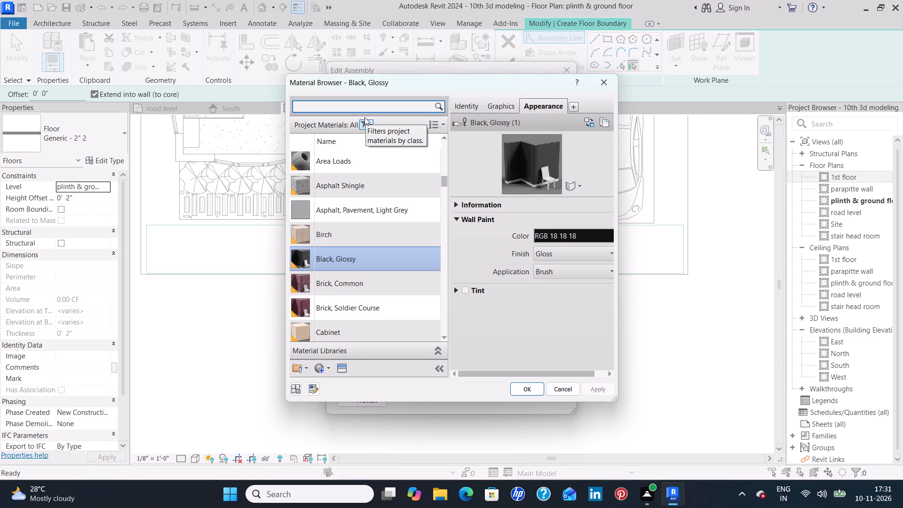
text(cast)
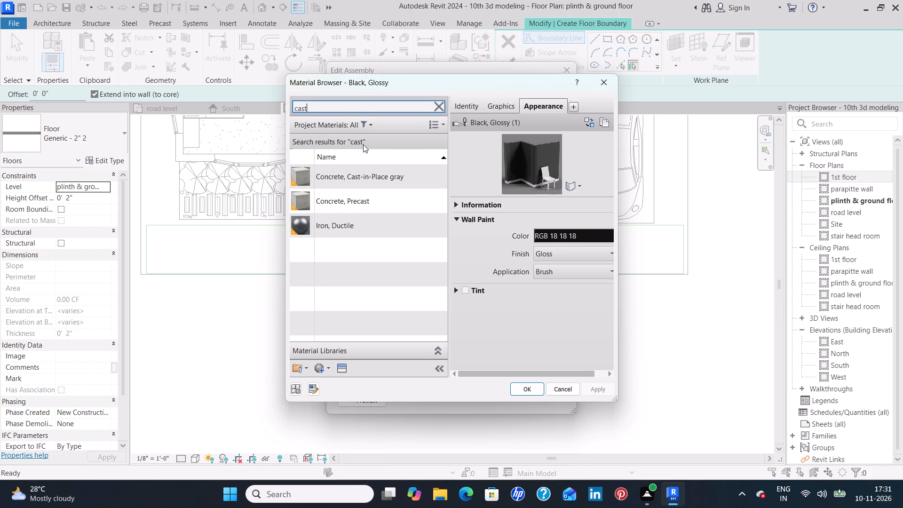
click(368, 174)
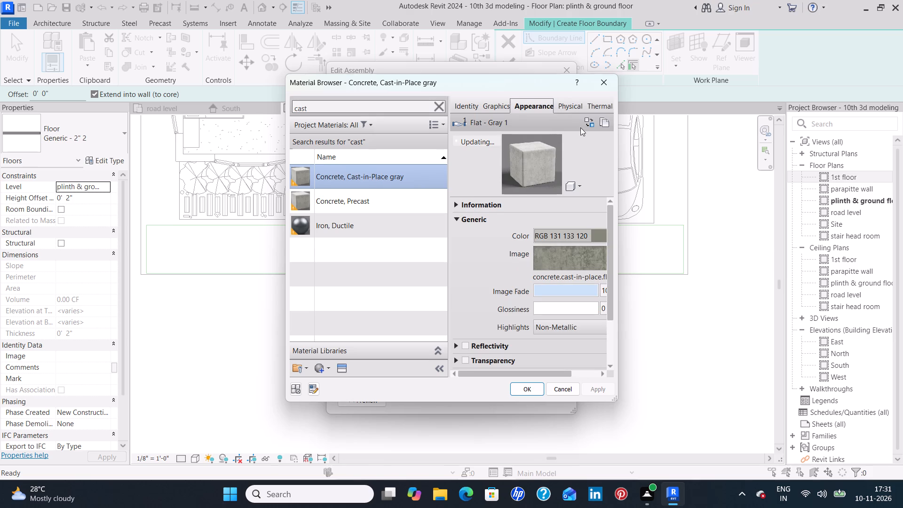
click(531, 387)
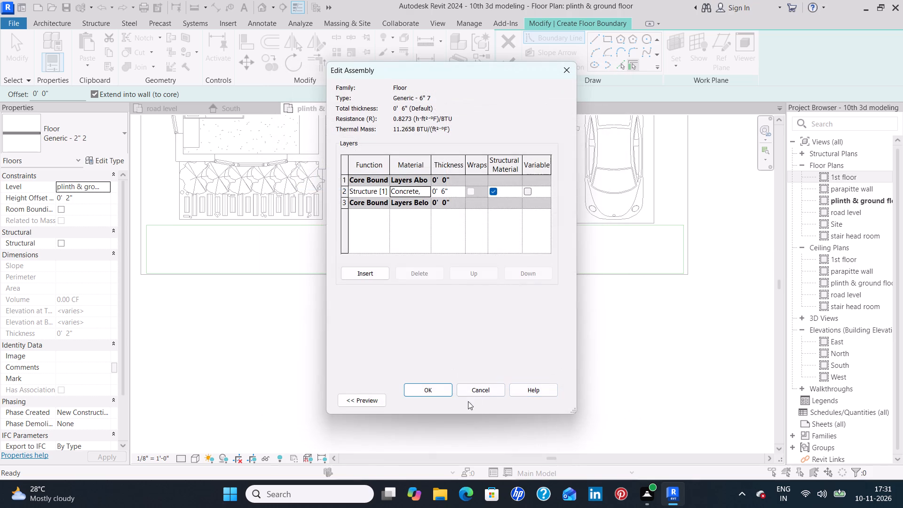
click(444, 387)
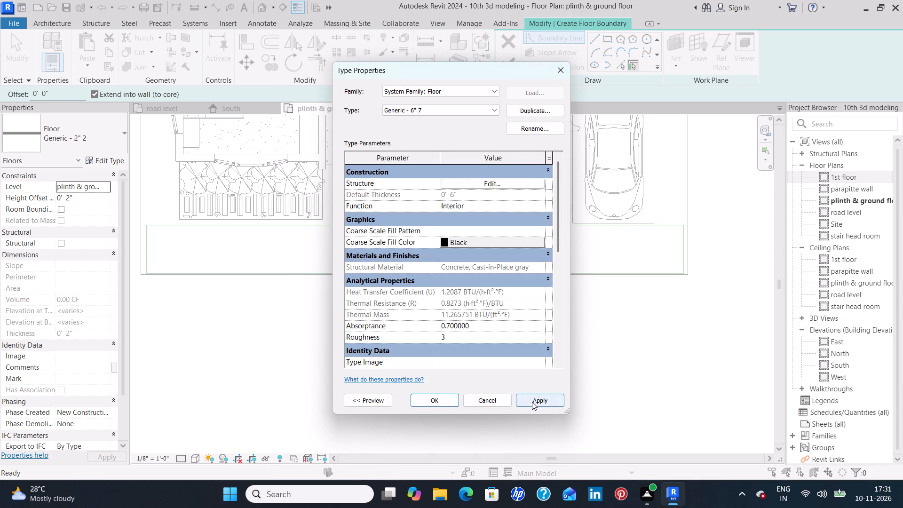
click(532, 402)
click(444, 401)
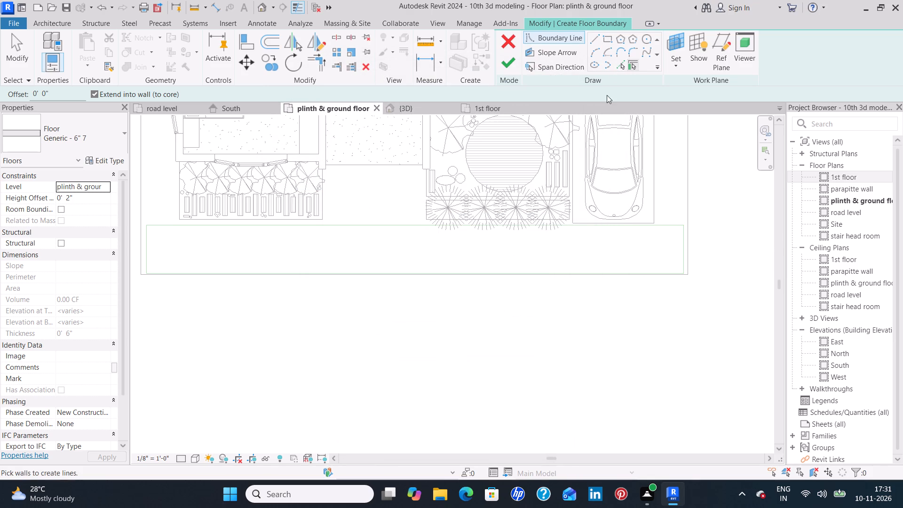
Sketch a rectangular floor boundary, 55'-6" by 5'-0", over the front-yard rectangle from corner to corner.
click(608, 39)
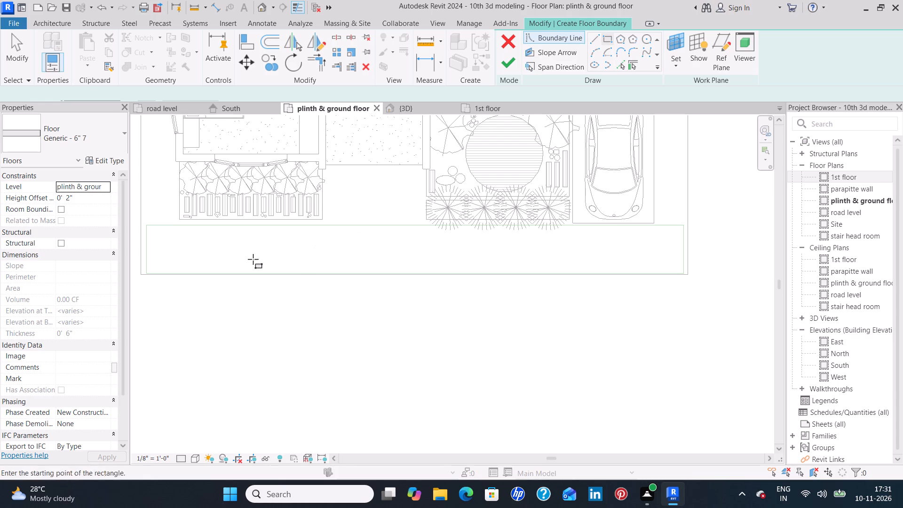
click(147, 224)
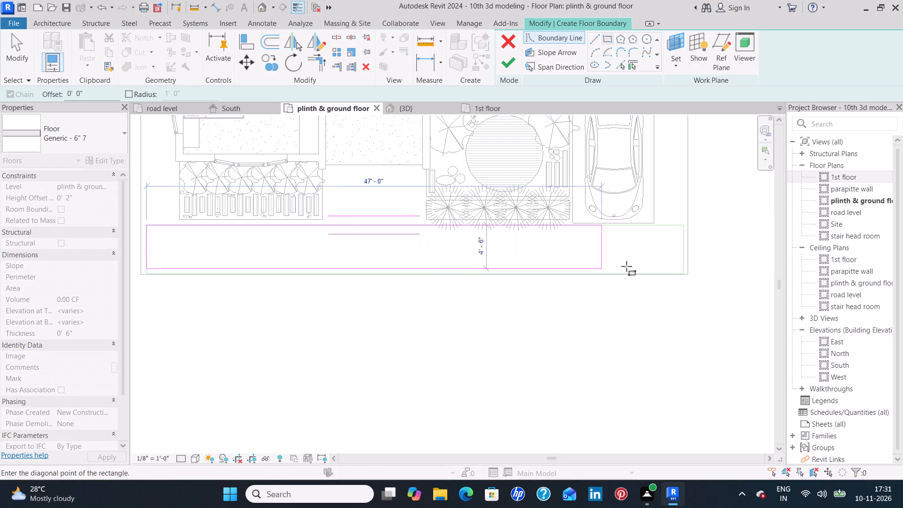
click(683, 272)
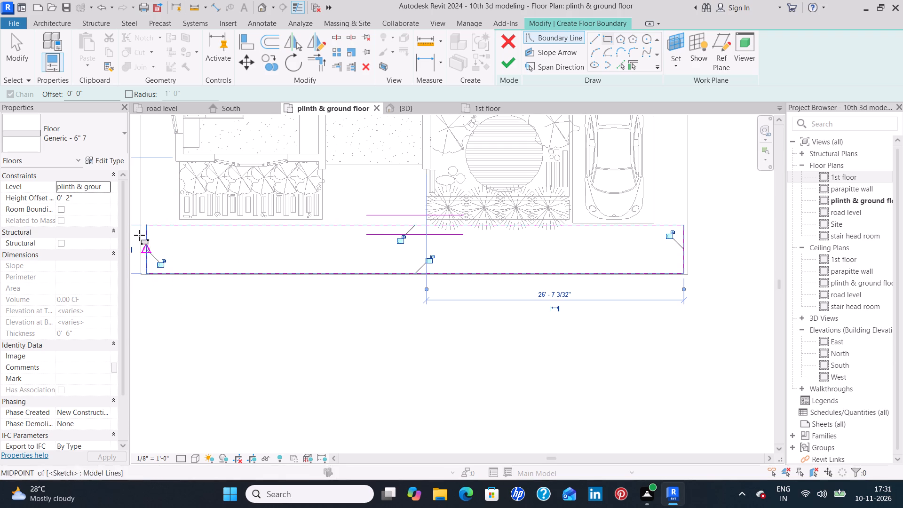
Set the front-yard floor's level to road level and finish the floor sketch.
click(107, 189)
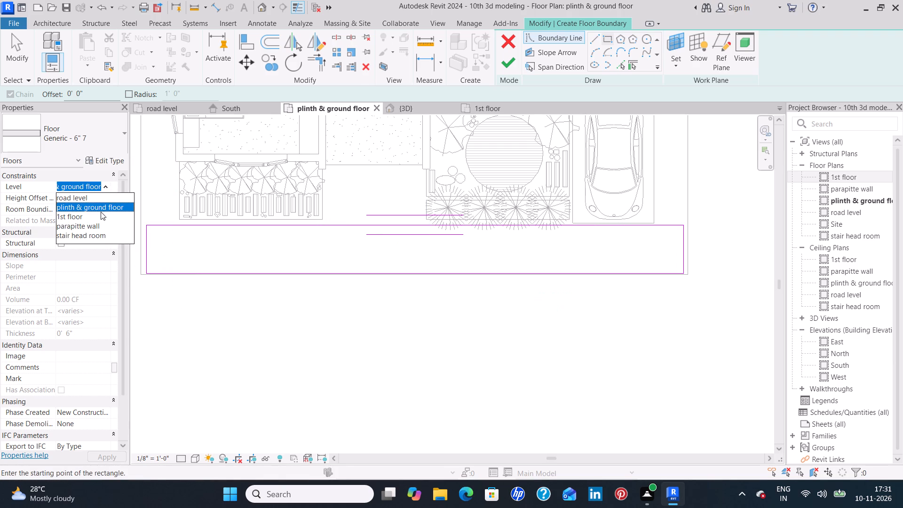
click(111, 196)
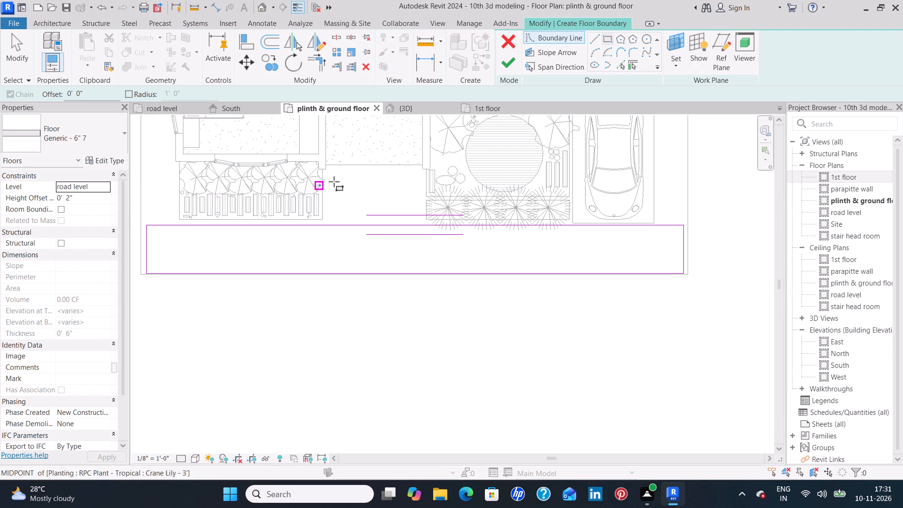
click(508, 67)
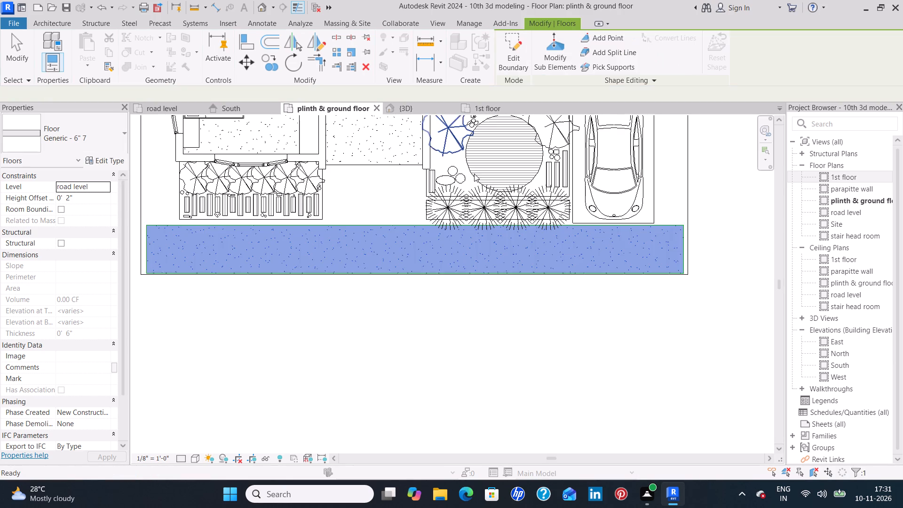
click(474, 324)
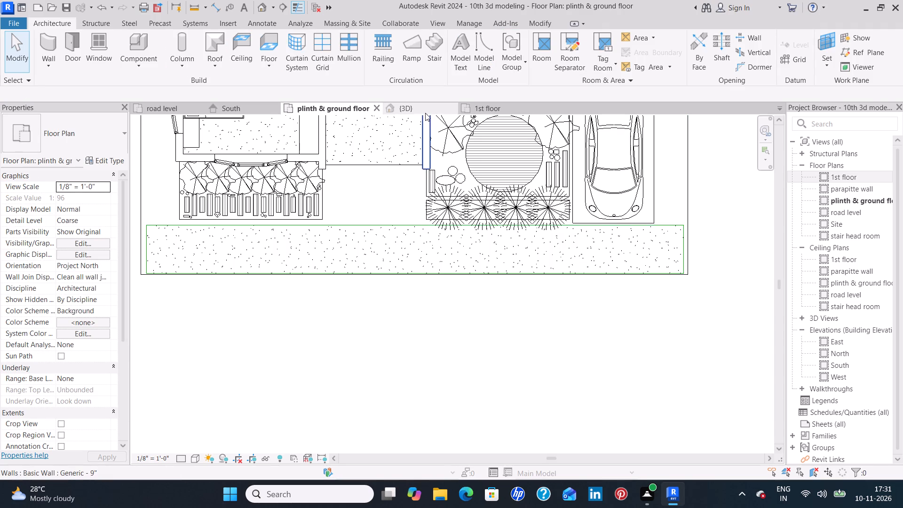
Switch to the 3D view to inspect the new front-yard floor.
click(425, 112)
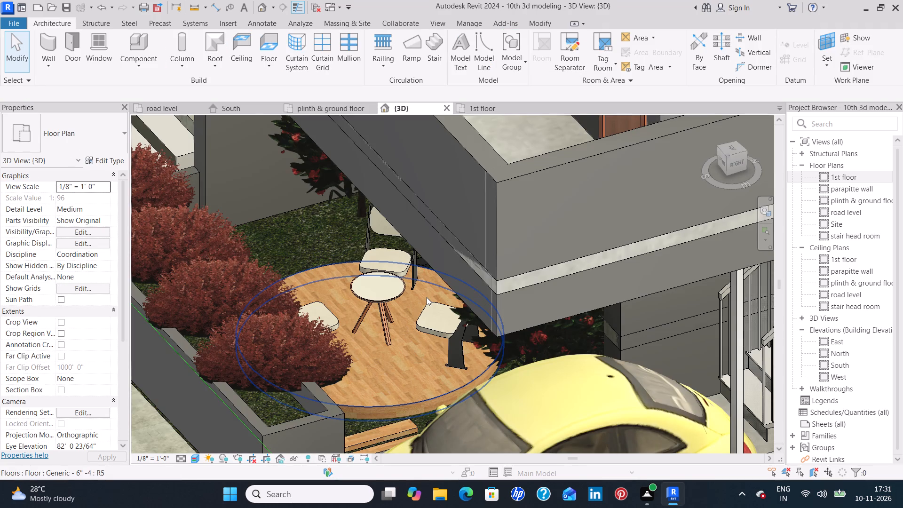
Examine where the front-yard floor meets the driveway, the planter walls and the entrance steps.
scroll(427, 297, down, 2)
middle_drag(256, 420, 261, 413)
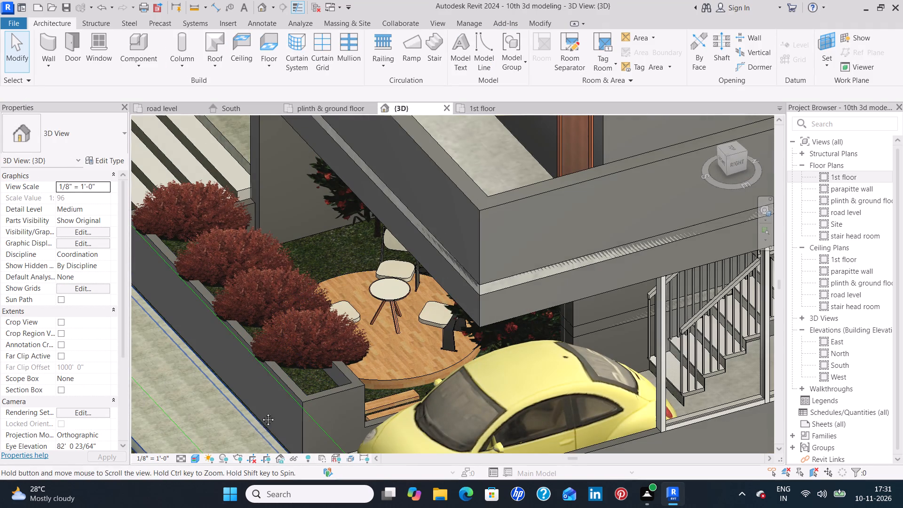
middle_drag(261, 413, 412, 292)
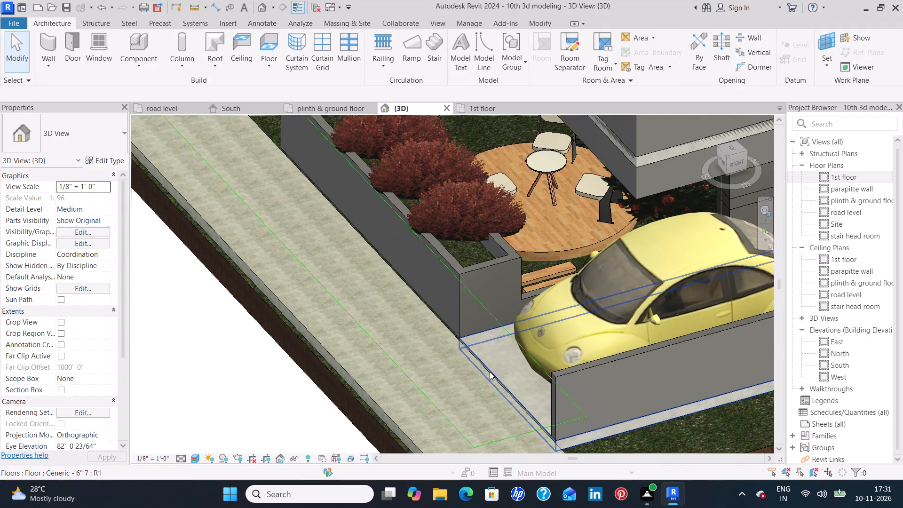
scroll(490, 372, up, 11)
scroll(284, 251, down, 5)
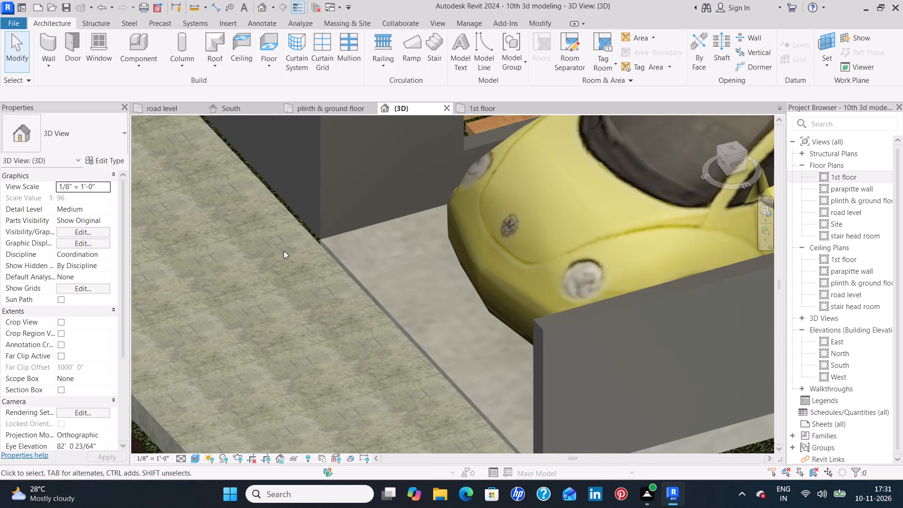
scroll(284, 251, down, 7)
middle_drag(222, 265, 332, 364)
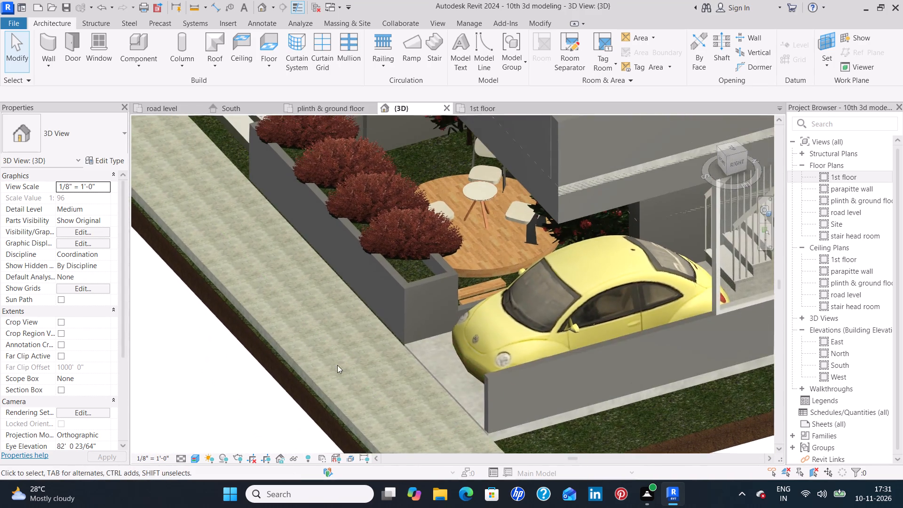
scroll(337, 365, down, 4)
middle_drag(253, 247, 293, 346)
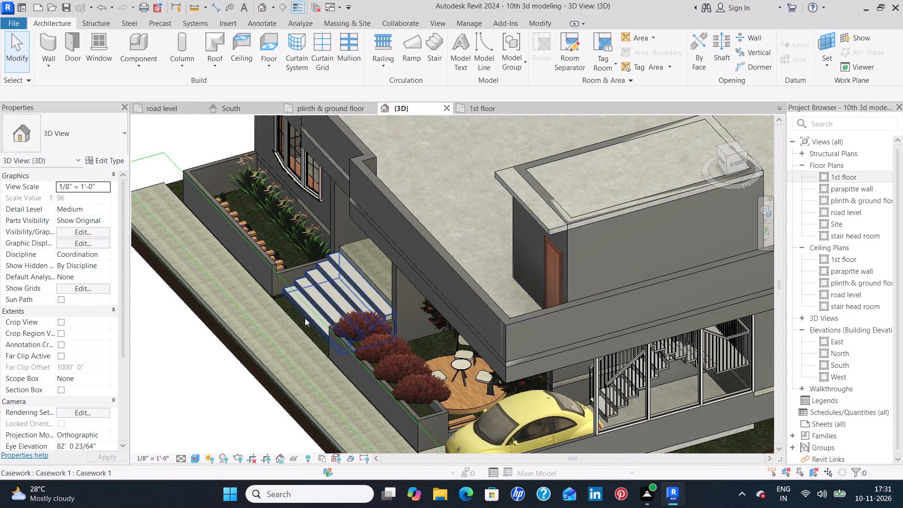
scroll(304, 310, up, 11)
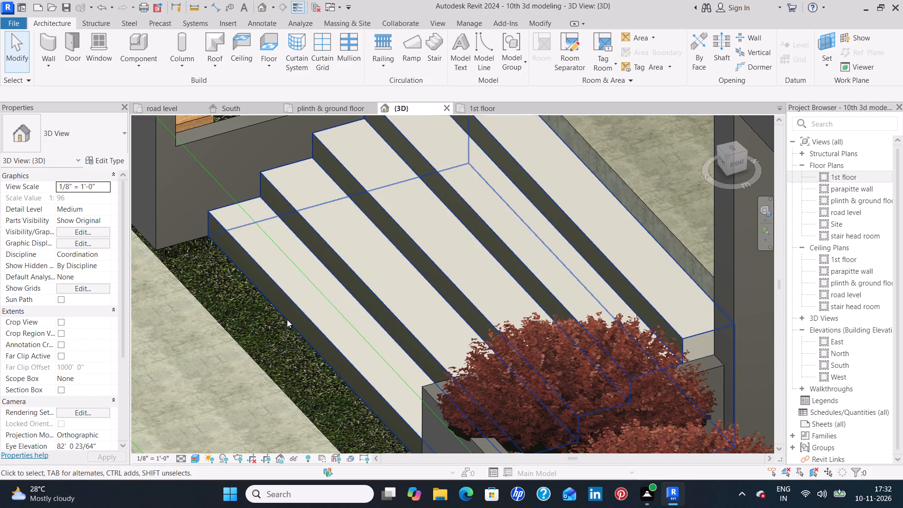
scroll(287, 319, down, 6)
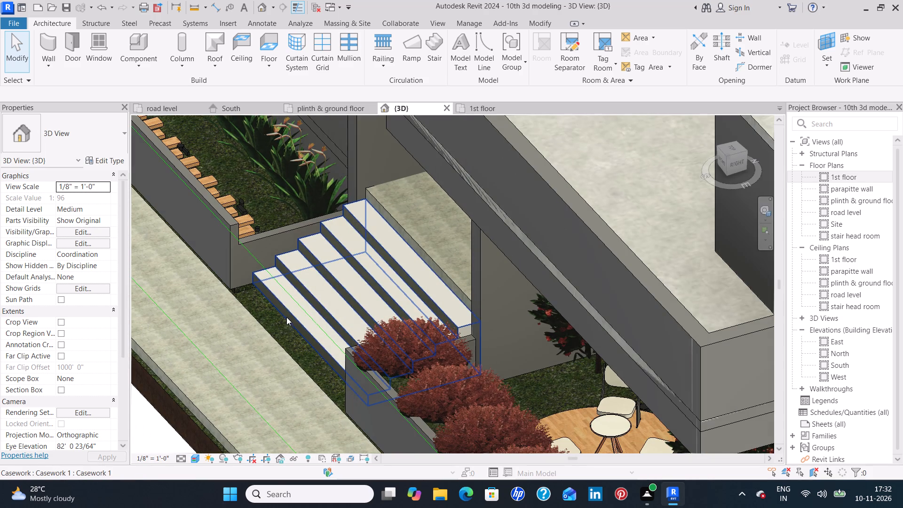
Open the front-yard floor's boundary for editing in the road level plan and delete its long house-side edge.
click(275, 343)
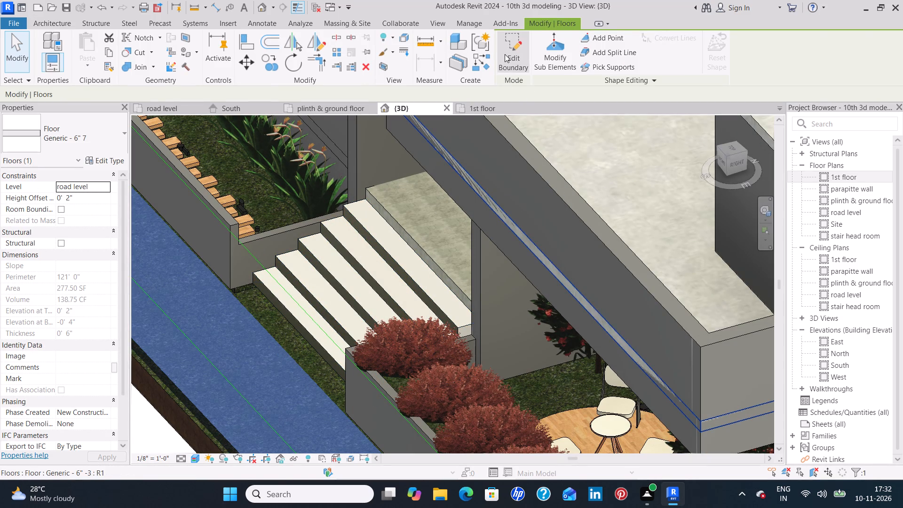
click(505, 54)
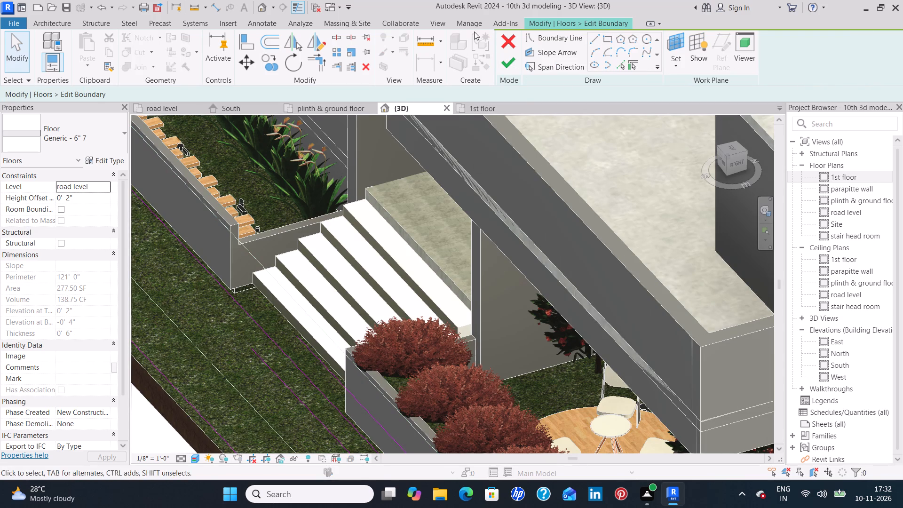
click(167, 103)
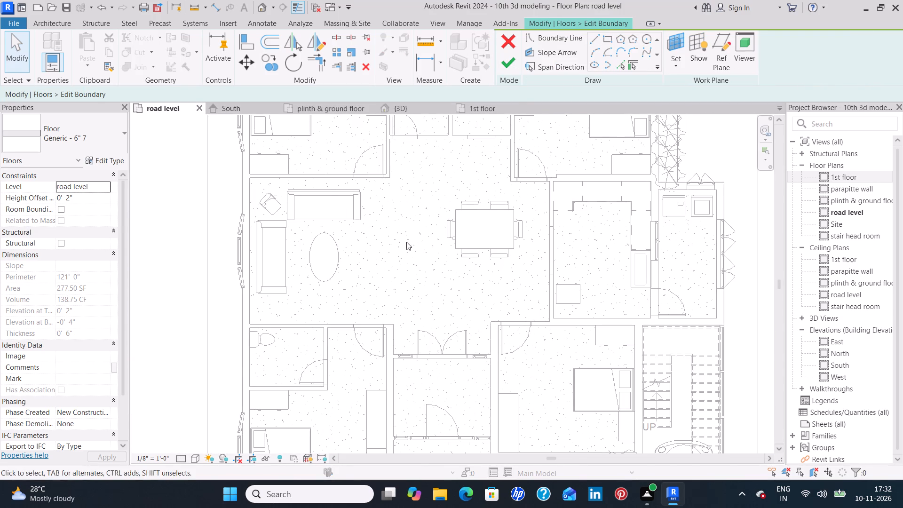
middle_drag(473, 272, 473, 141)
middle_drag(513, 368, 506, 254)
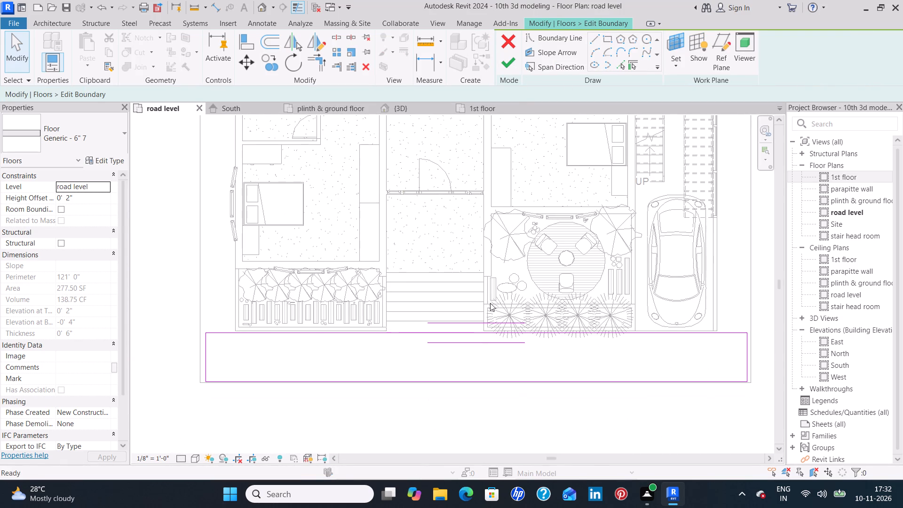
click(426, 330)
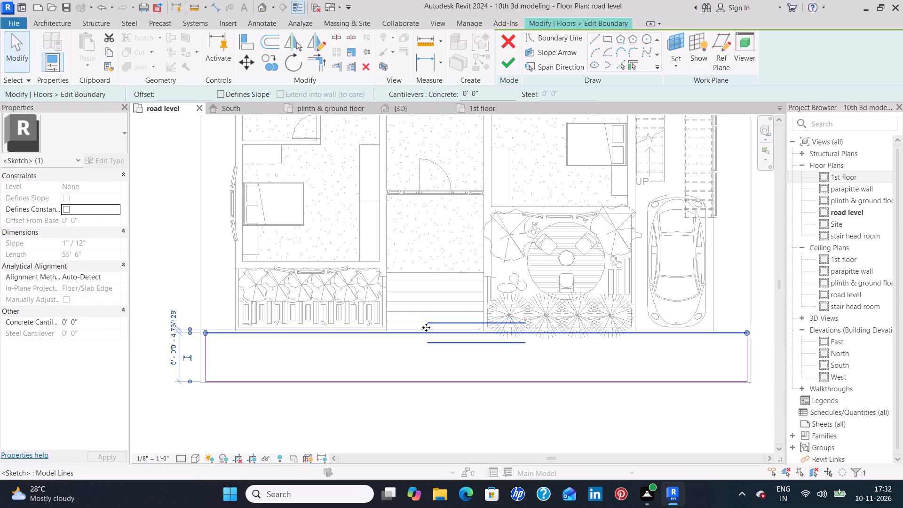
key(Delete)
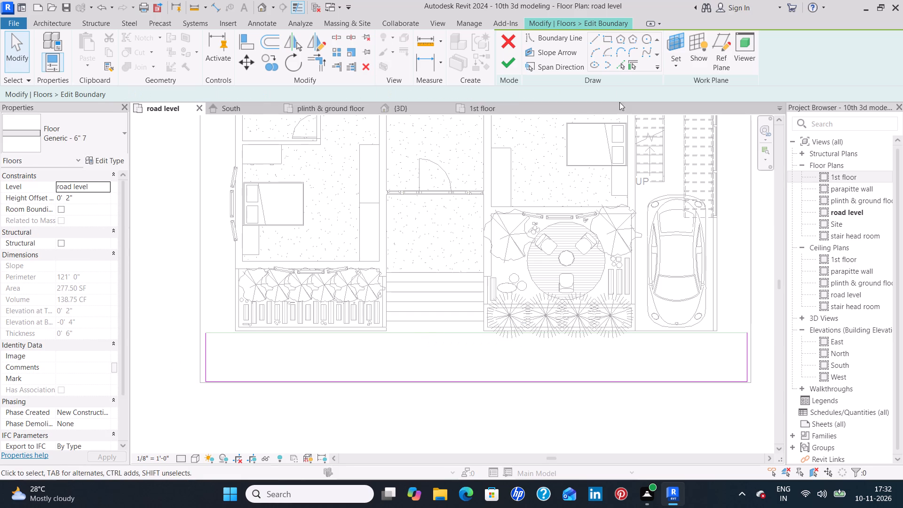
Extend the boundary's short edge on the car side to line up with the front wall face, about 5'-2" long.
click(592, 36)
scroll(276, 288, up, 6)
middle_drag(174, 401, 280, 302)
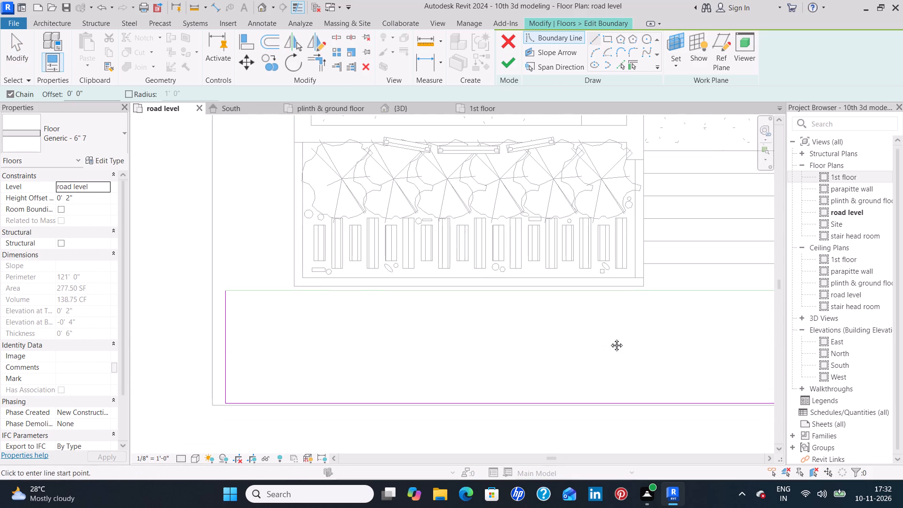
middle_drag(610, 338, 321, 350)
scroll(360, 347, down, 3)
middle_drag(583, 357, 317, 354)
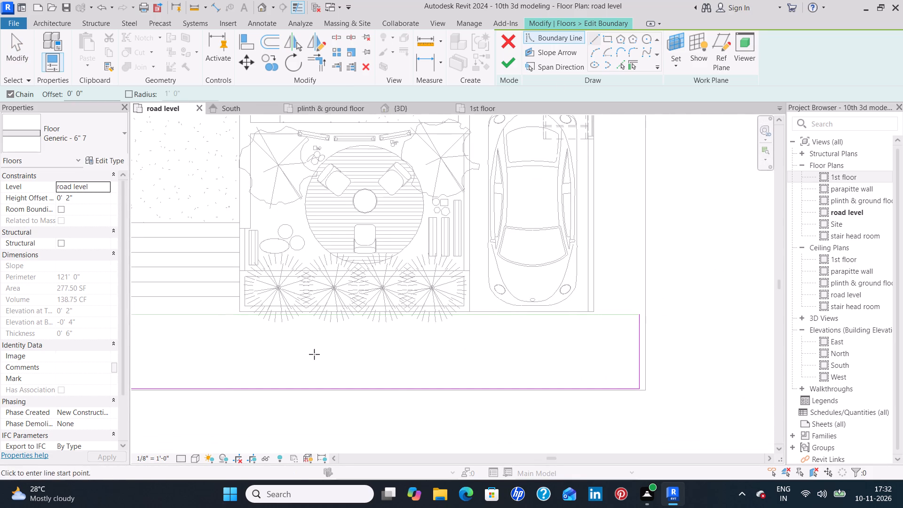
middle_drag(534, 350, 380, 337)
scroll(493, 328, up, 3)
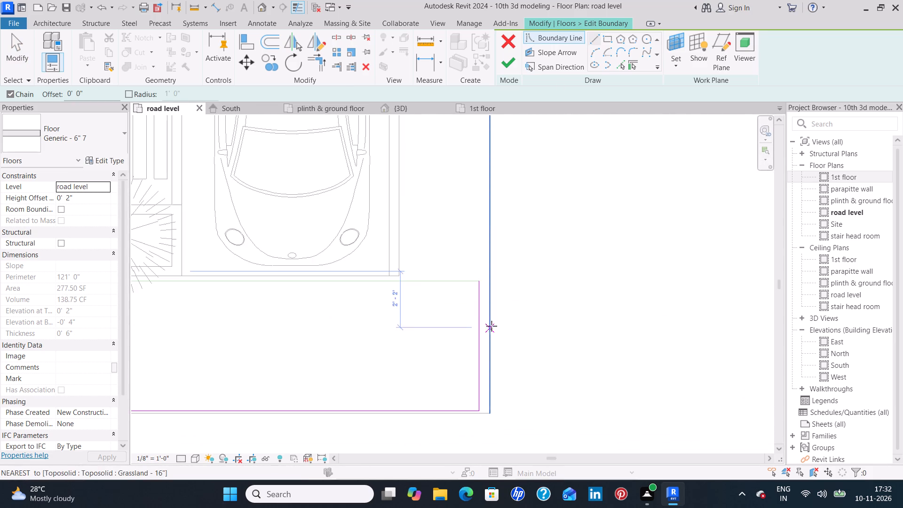
scroll(491, 326, up, 4)
key(Escape)
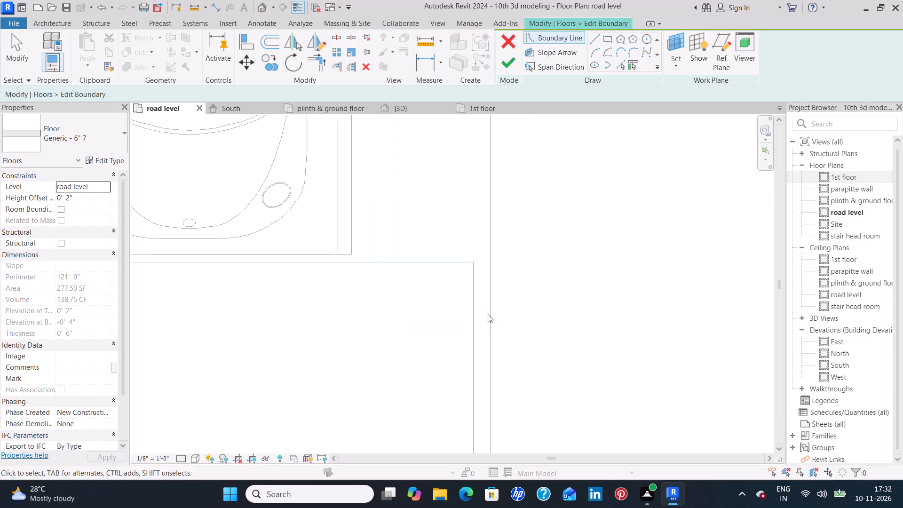
click(471, 299)
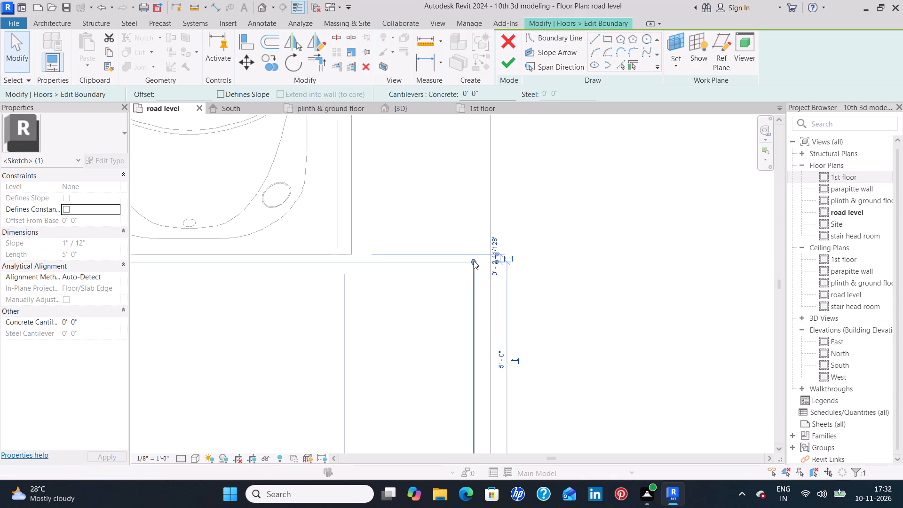
drag(474, 261, 474, 256)
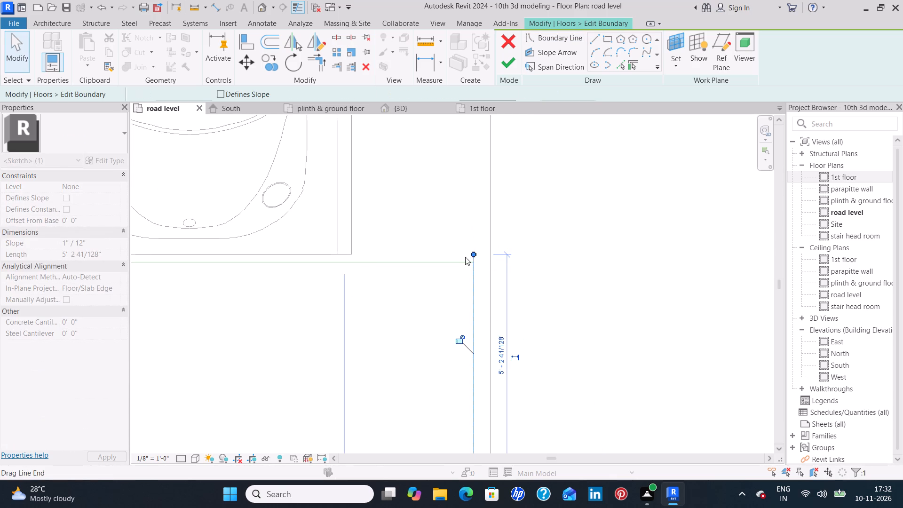
key(Escape)
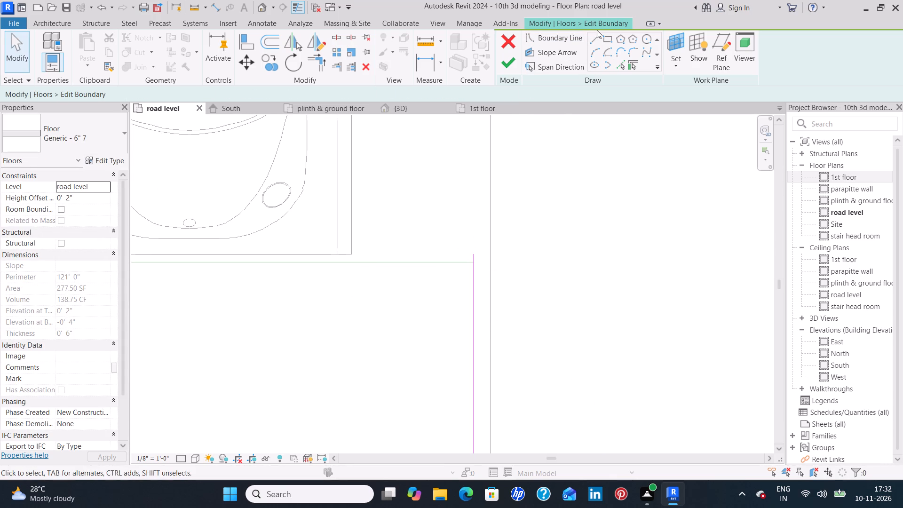
Draw a boundary line of about 27'-0" from the extended edge along the front wall face to the planter corner beside the steps.
click(597, 36)
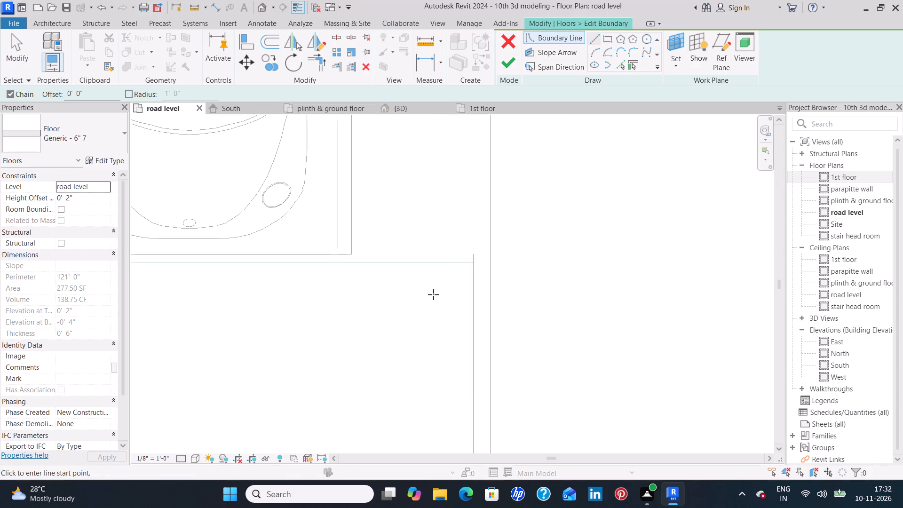
click(474, 254)
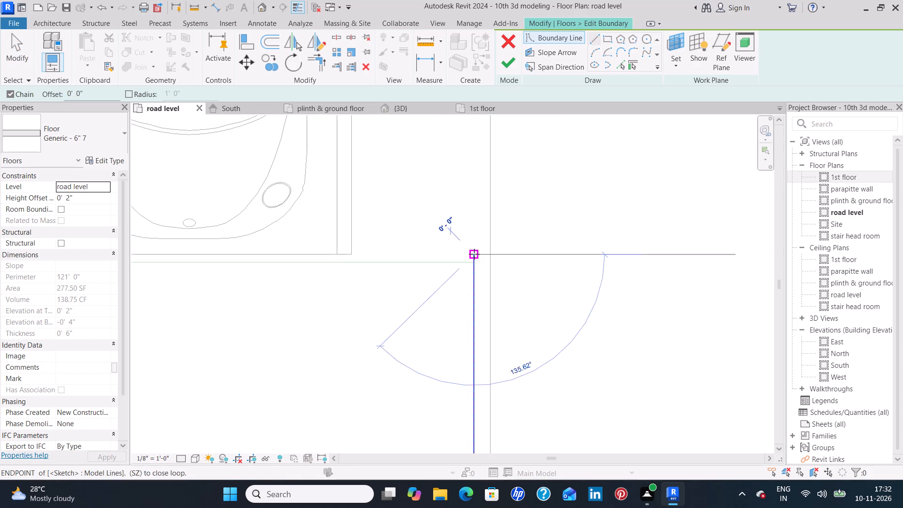
middle_drag(290, 259, 342, 259)
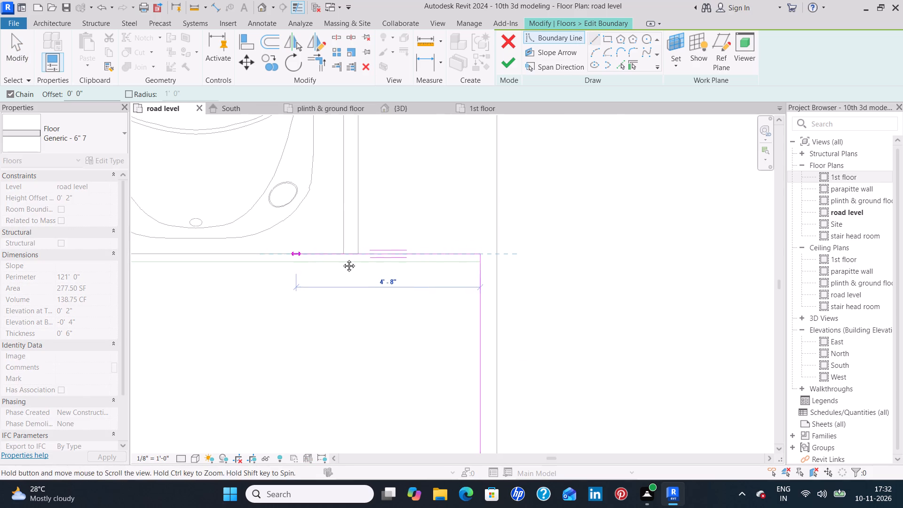
middle_drag(342, 259, 656, 258)
middle_drag(302, 248, 381, 265)
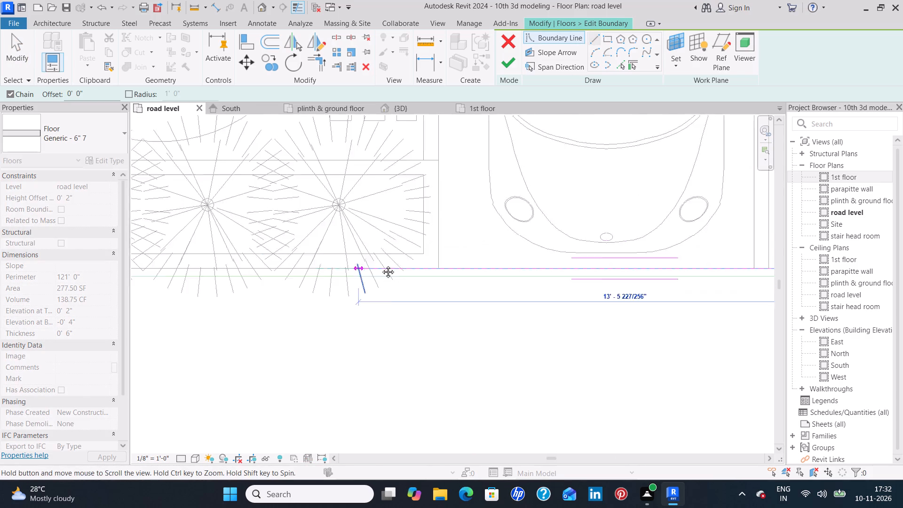
middle_drag(381, 265, 514, 278)
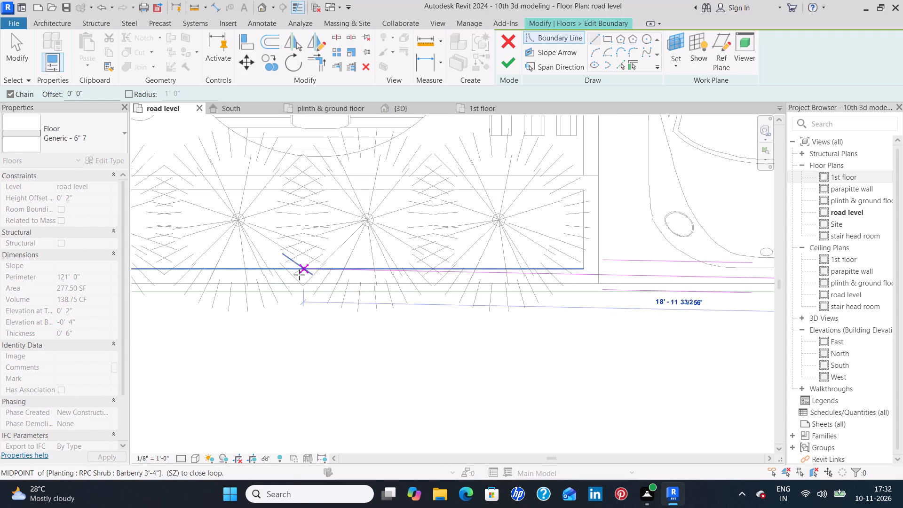
middle_drag(298, 276, 523, 283)
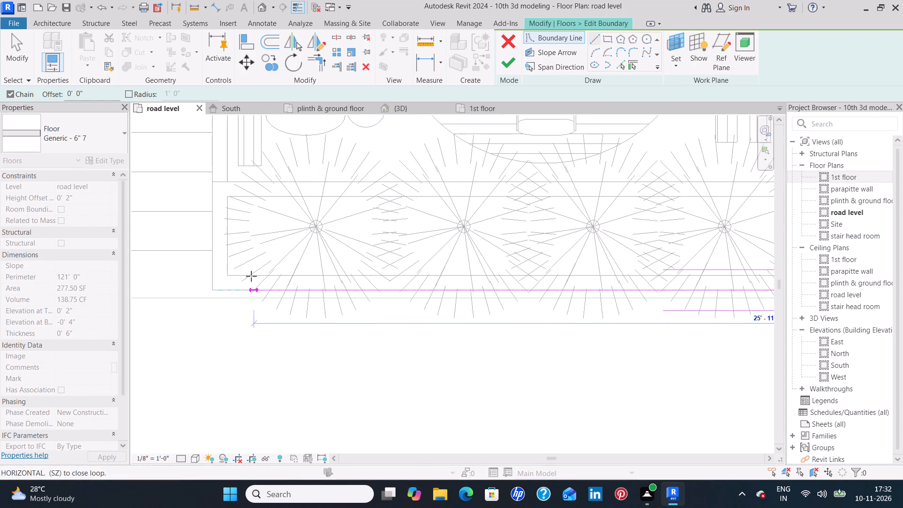
click(212, 291)
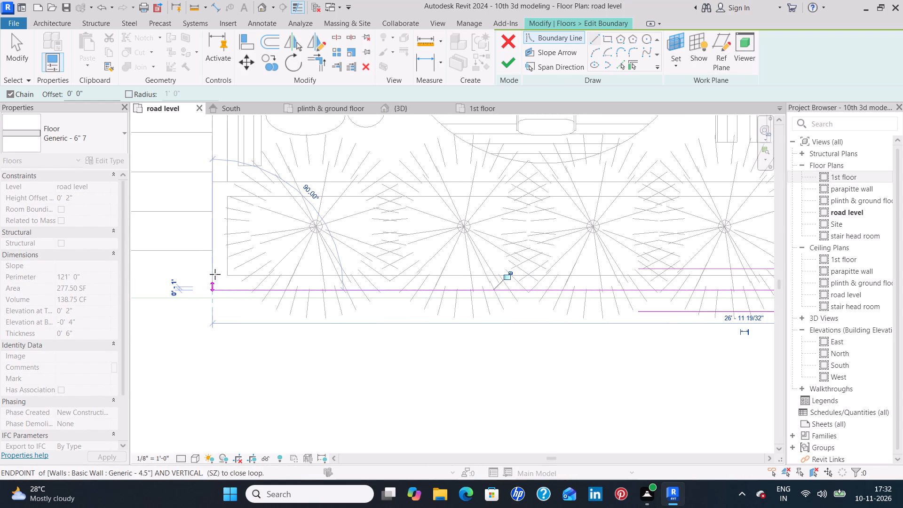
Continue the boundary around the entrance steps: 1'-0" in to the lowest step, 10'-0" along it, and 1'-0" back out.
click(212, 254)
middle_drag(212, 254, 534, 249)
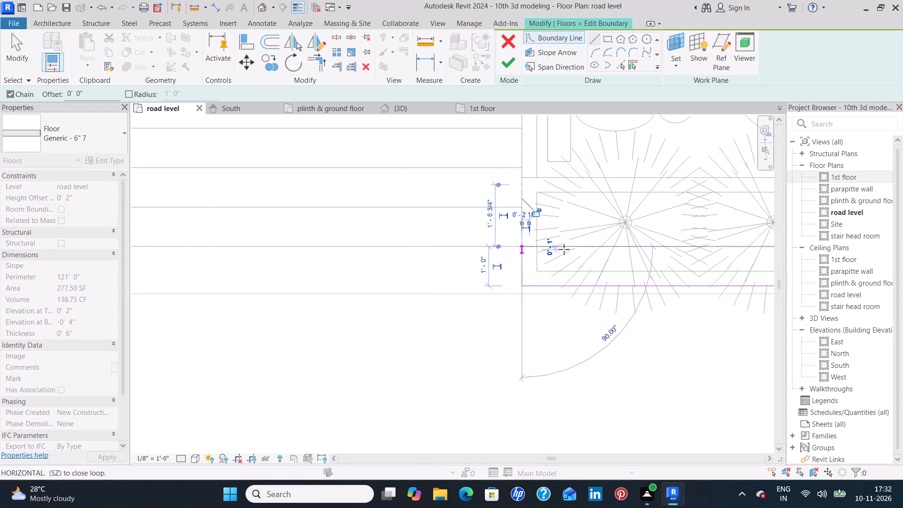
middle_drag(269, 255, 432, 250)
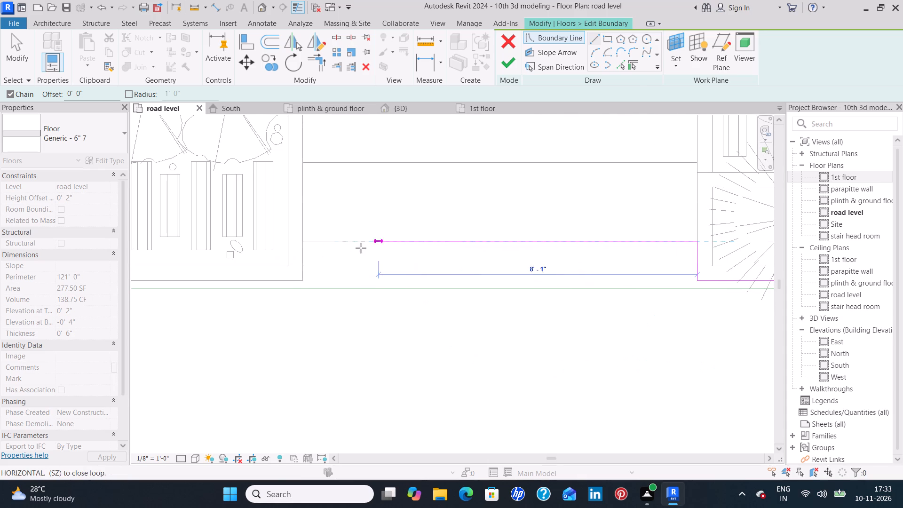
click(301, 242)
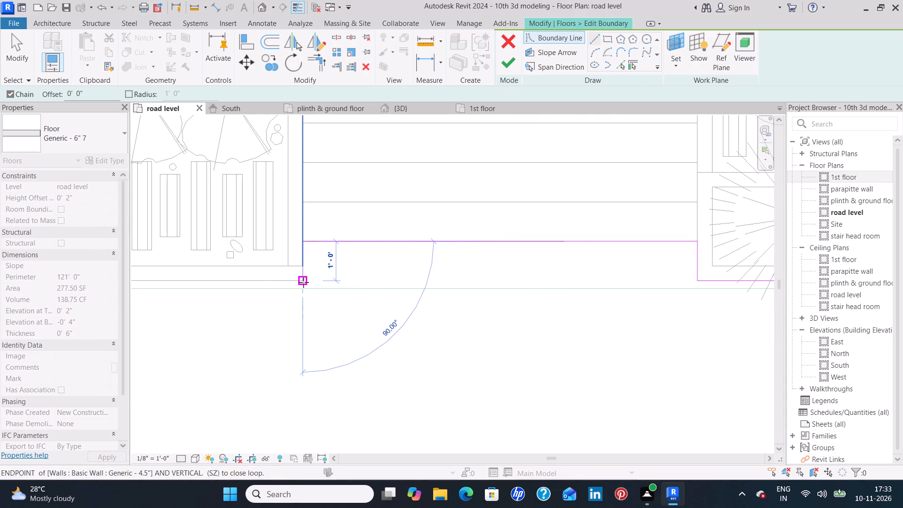
click(301, 281)
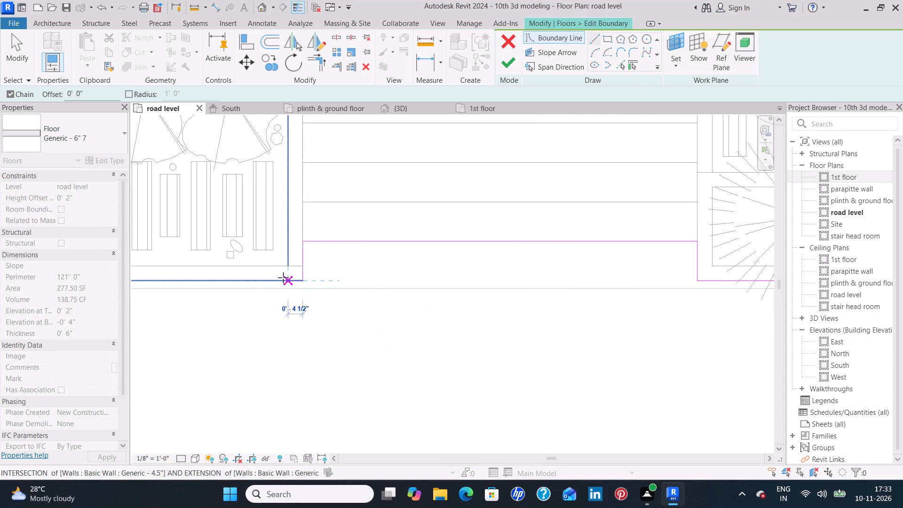
Continue the boundary from the steps along the planter's front wall face to the far short edge, about 6'-1" plus 12'-5".
middle_drag(283, 278, 684, 272)
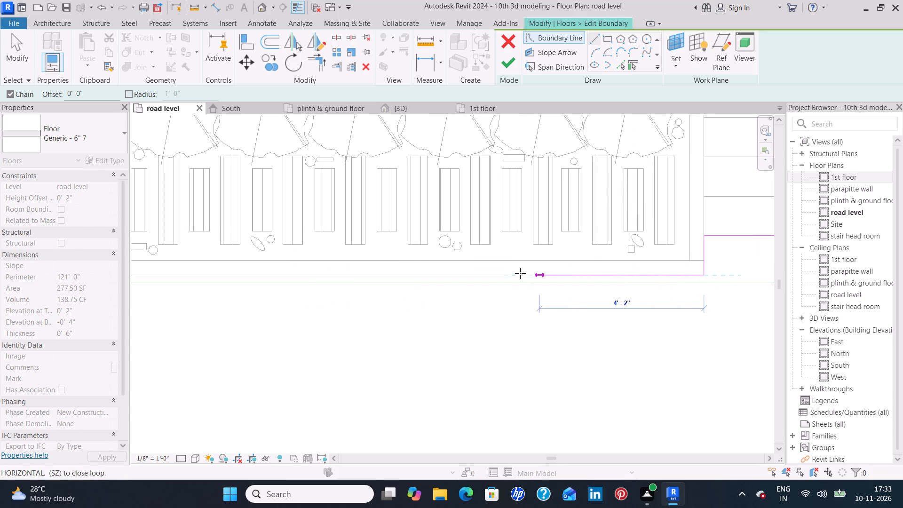
click(465, 279)
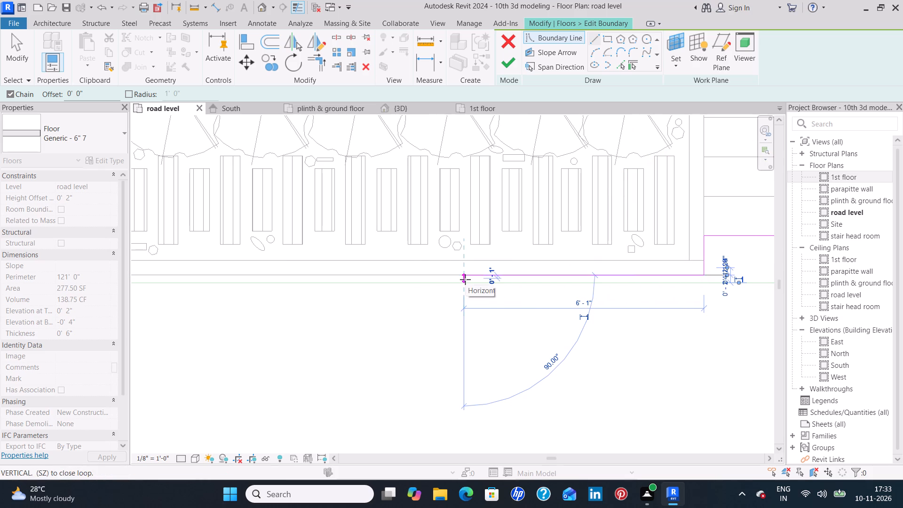
middle_drag(485, 268, 757, 267)
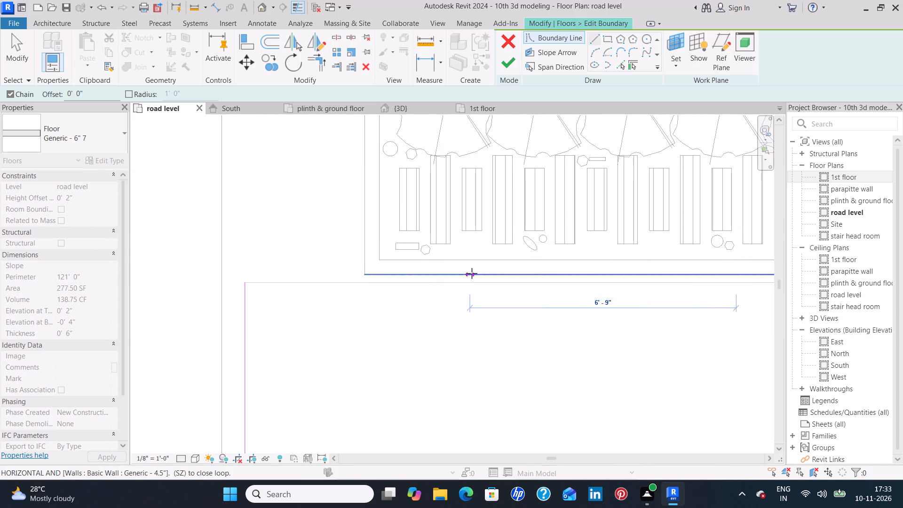
click(243, 270)
key(Escape)
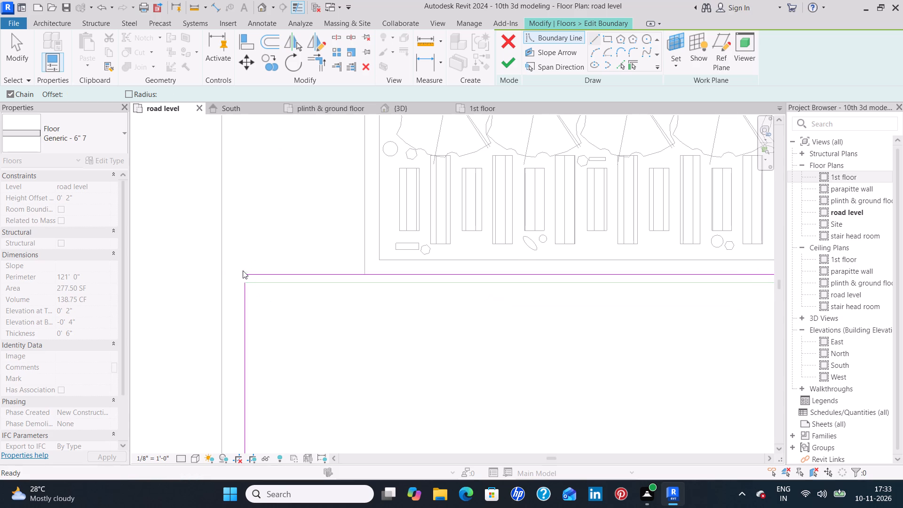
key(Escape)
Extend the far short edge to the new front boundary line's endpoint and finish editing the floor boundary.
click(243, 286)
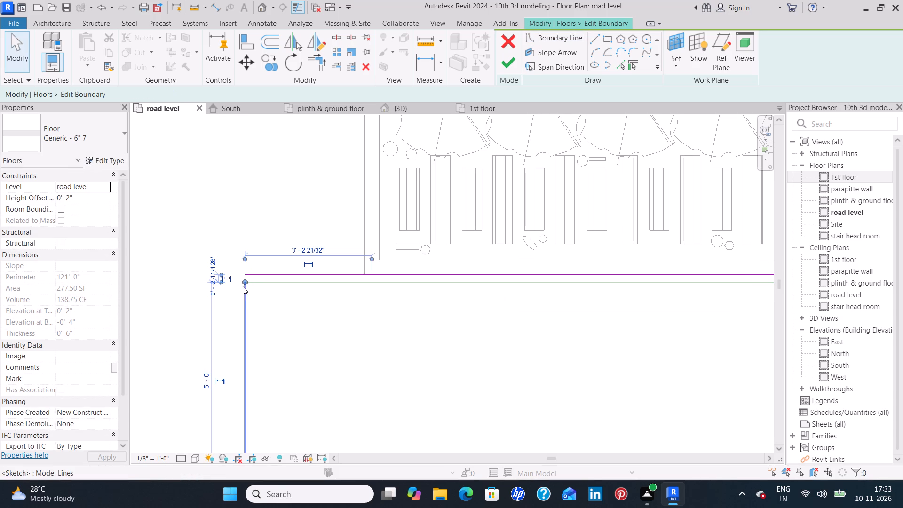
click(244, 278)
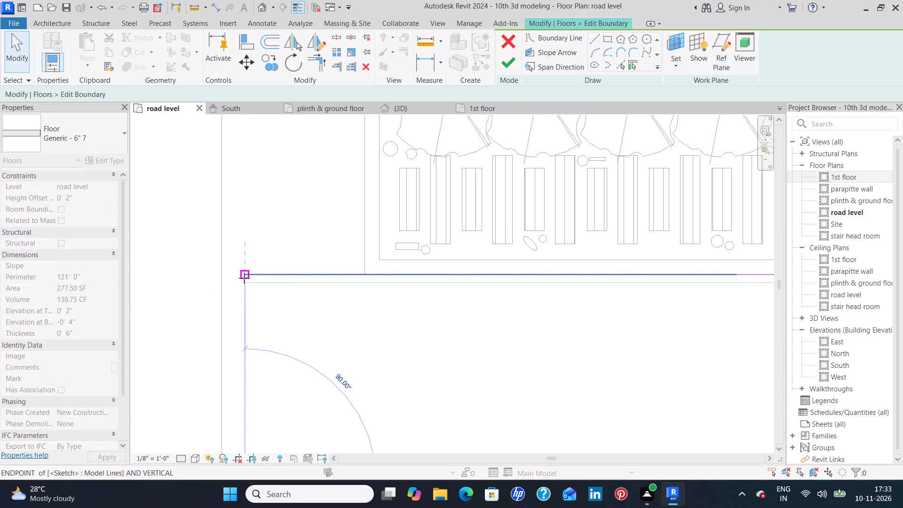
click(306, 193)
scroll(306, 210, down, 2)
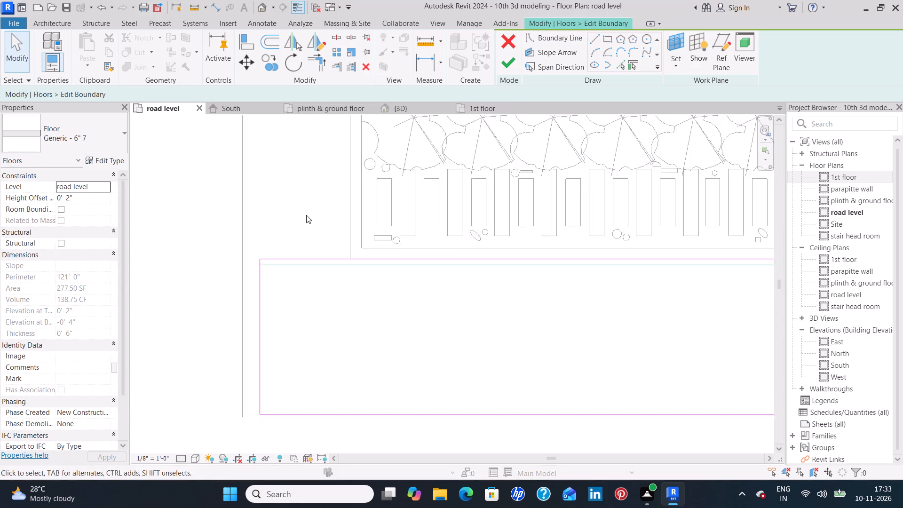
scroll(306, 215, down, 1)
scroll(463, 266, down, 2)
middle_drag(529, 267, 298, 243)
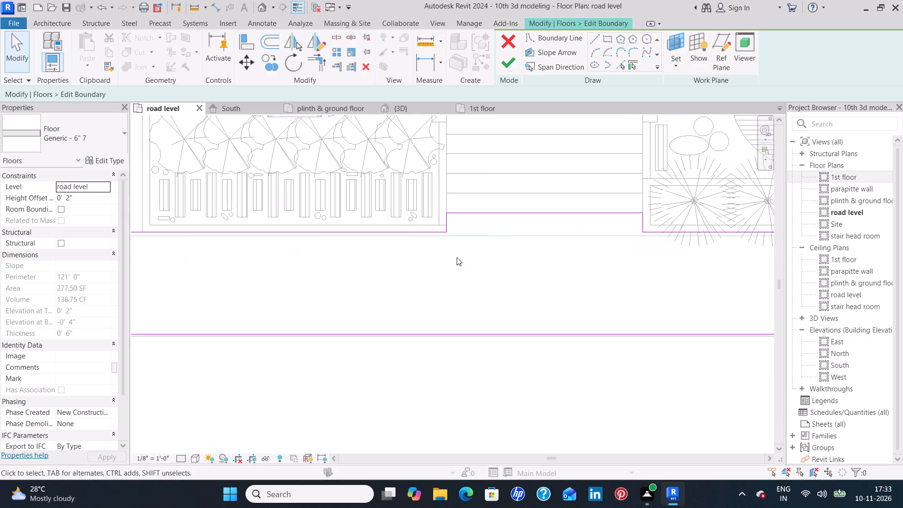
middle_drag(496, 256, 331, 239)
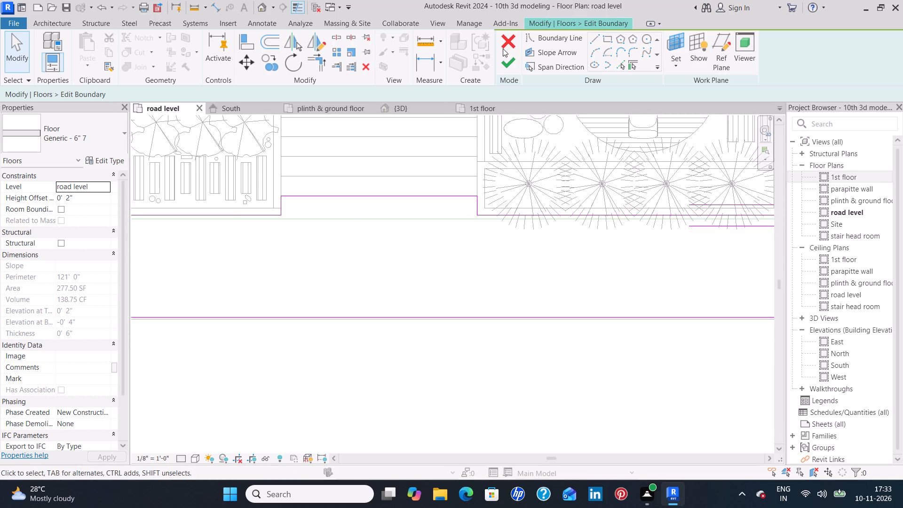
click(504, 65)
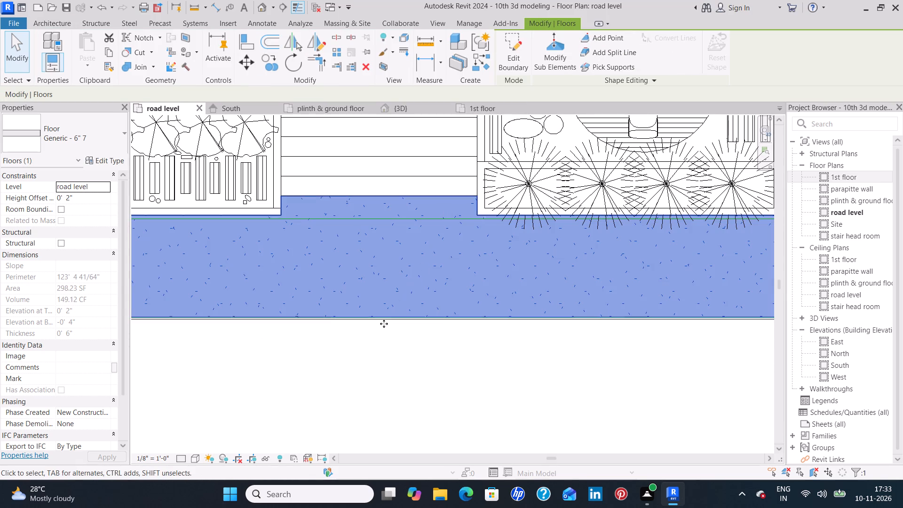
click(368, 344)
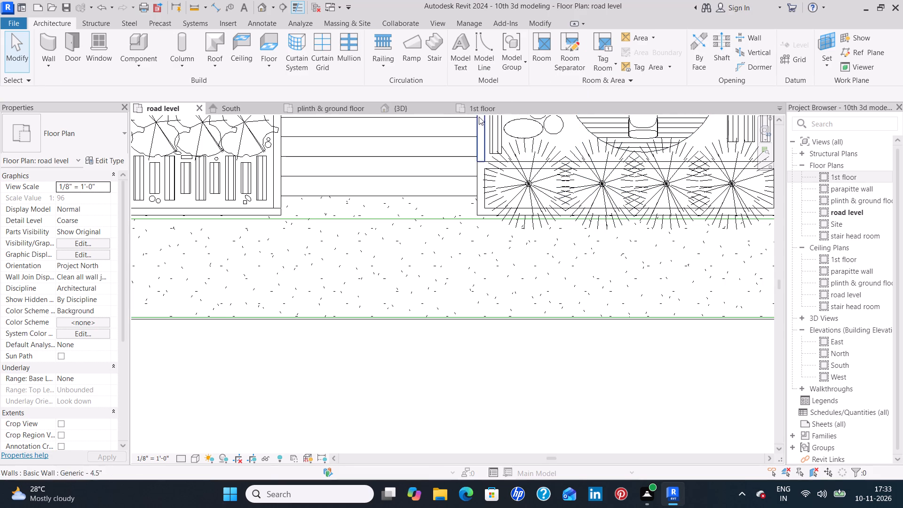
Examine in the 3D view how the reshaped front-yard floor meets the planter walls and entrance steps.
click(424, 111)
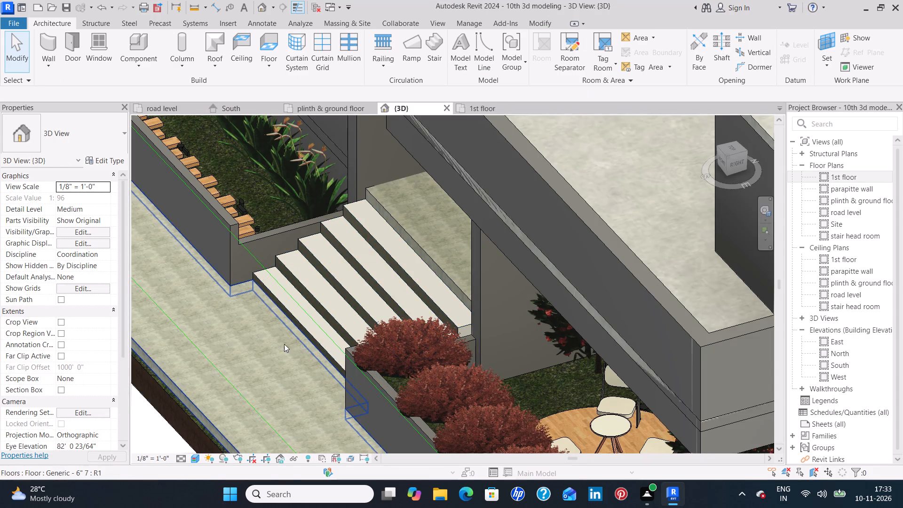
middle_drag(279, 347, 344, 225)
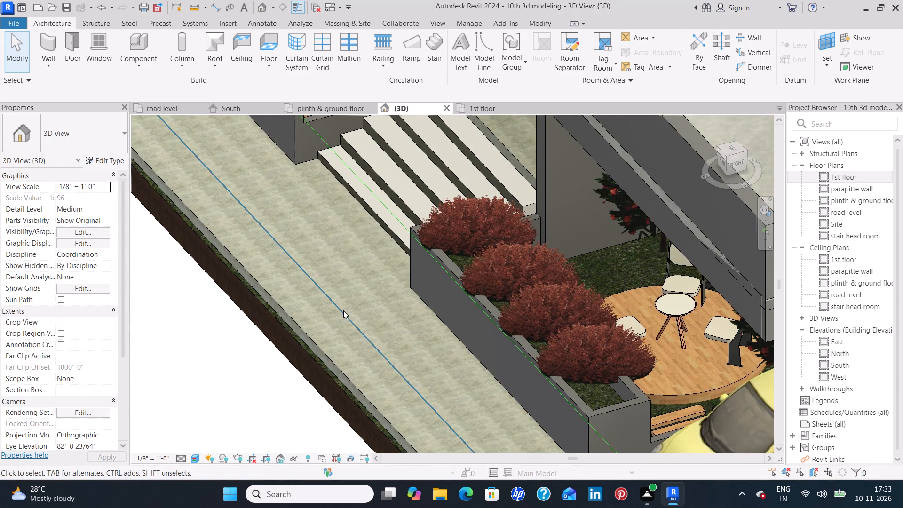
middle_drag(343, 279, 345, 218)
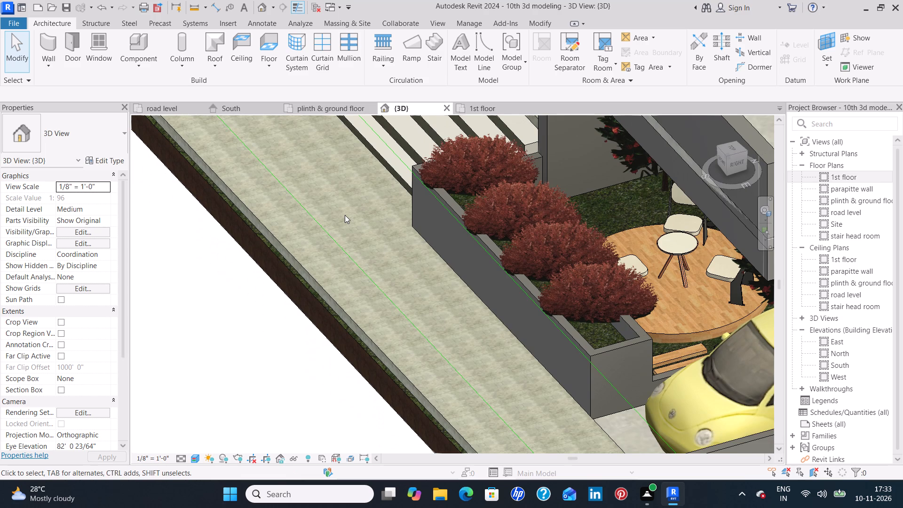
scroll(345, 215, down, 2)
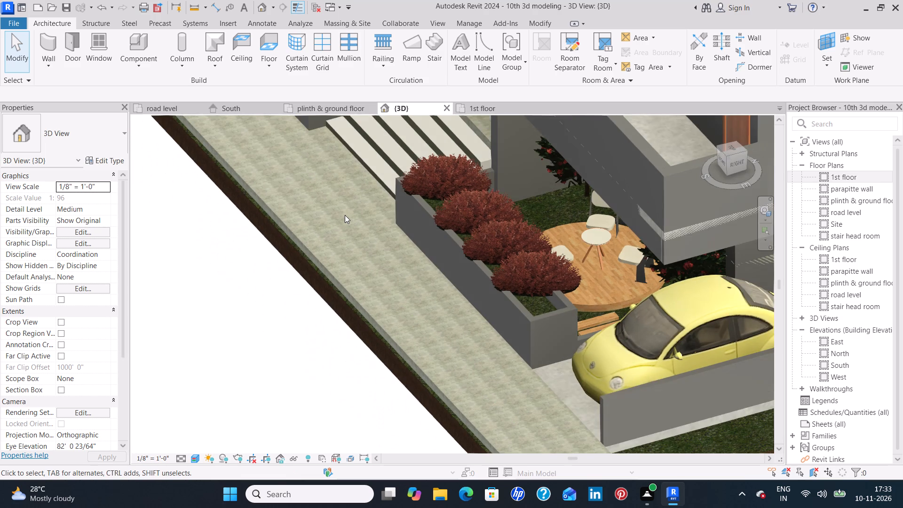
middle_drag(339, 199, 362, 286)
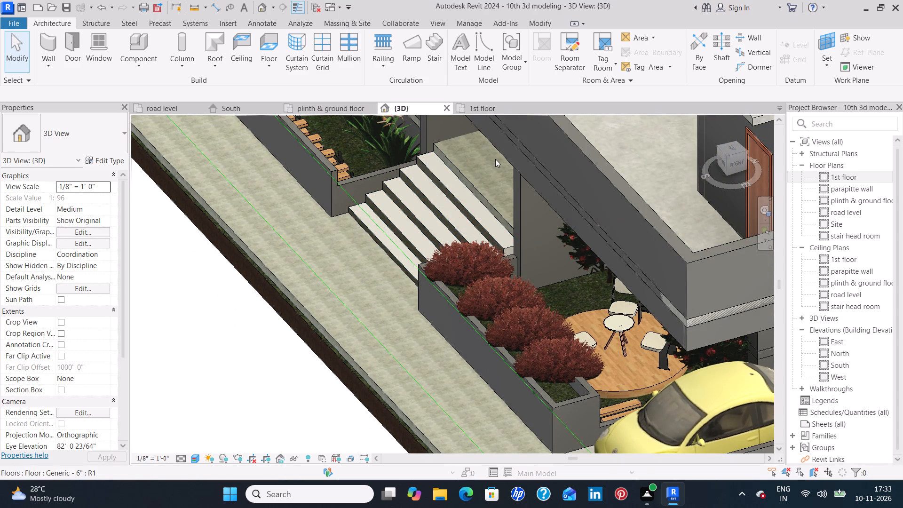
middle_drag(333, 252, 487, 219)
scroll(483, 210, down, 3)
middle_drag(482, 210, 458, 236)
scroll(451, 229, down, 1)
middle_drag(451, 228, 420, 252)
scroll(451, 228, down, 1)
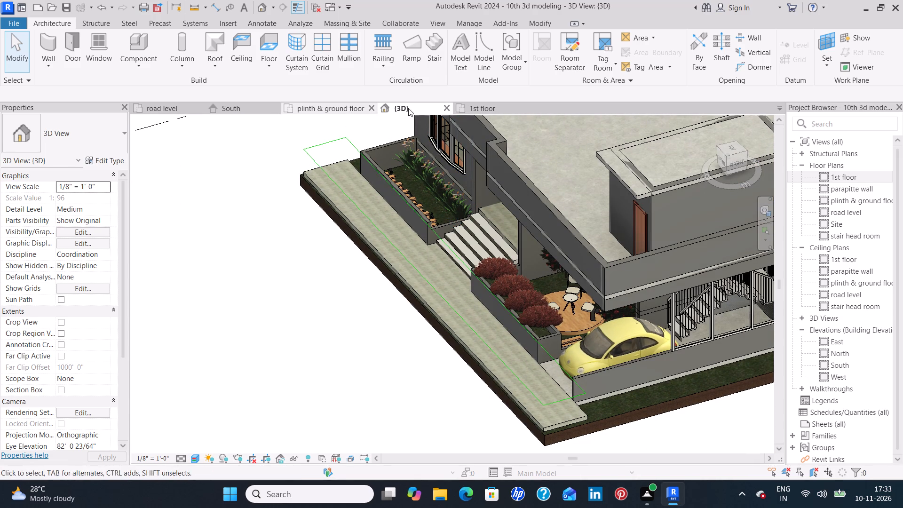
Orient the 3D view to the front facade and start an in-place Casework component, keeping the default name.
click(735, 146)
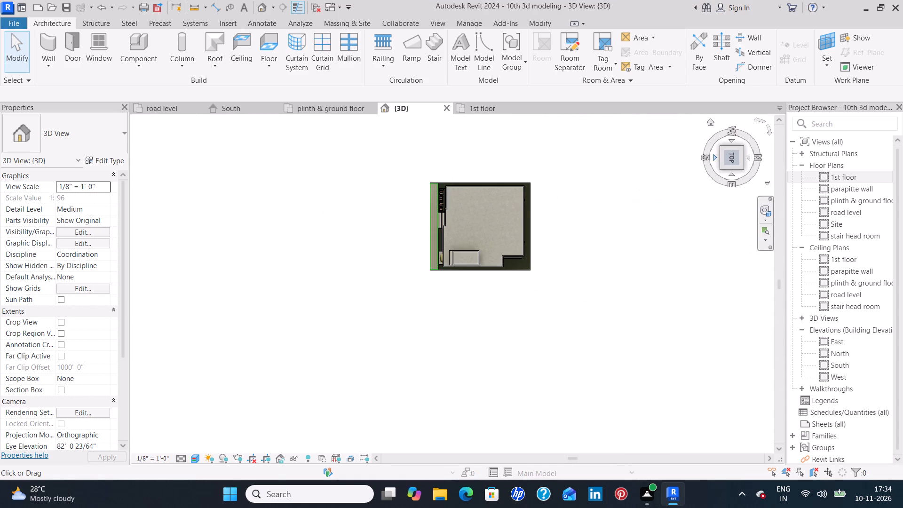
click(716, 157)
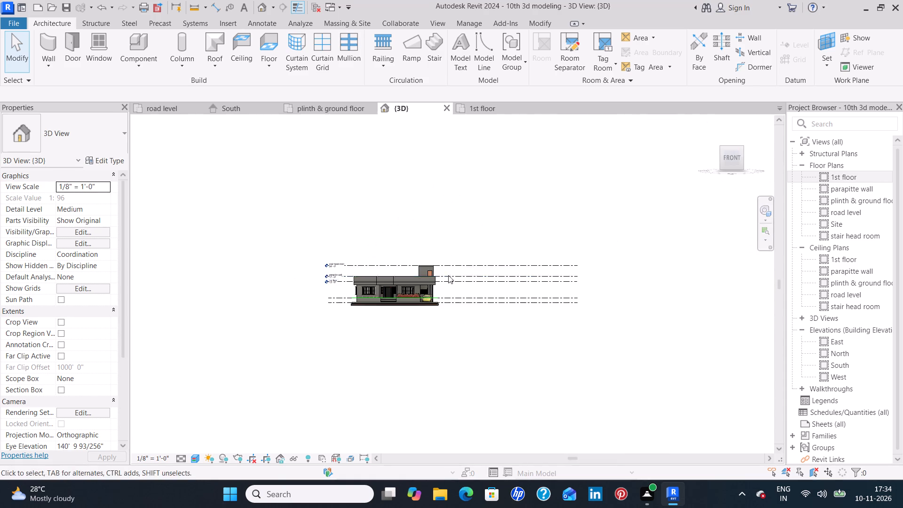
scroll(371, 273, up, 8)
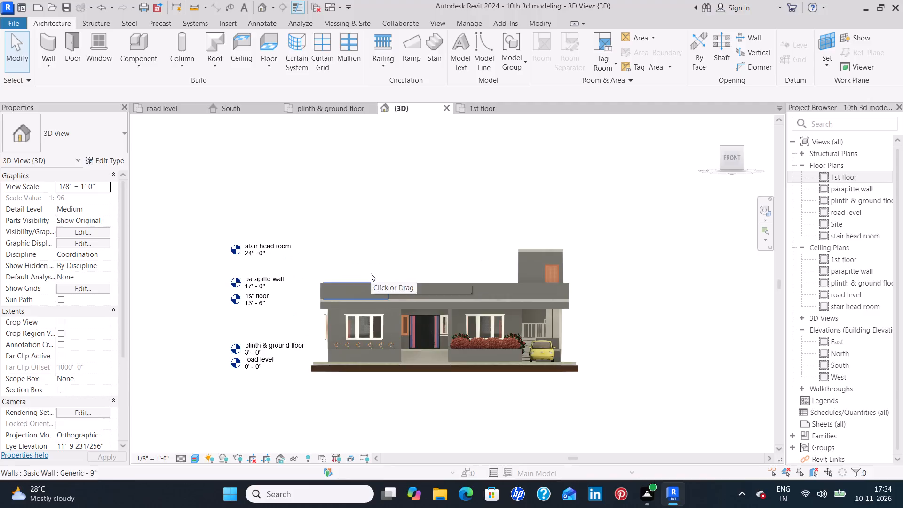
middle_drag(452, 284, 433, 227)
scroll(395, 245, up, 7)
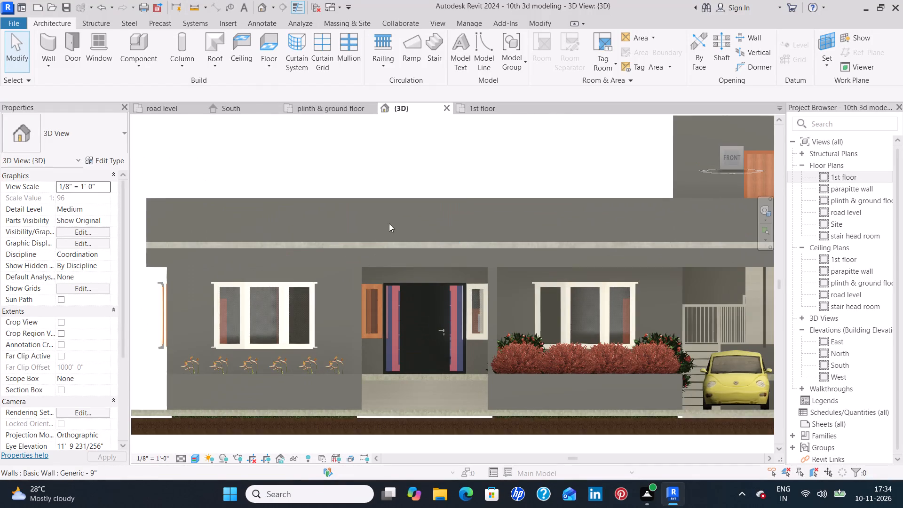
middle_drag(388, 212, 381, 243)
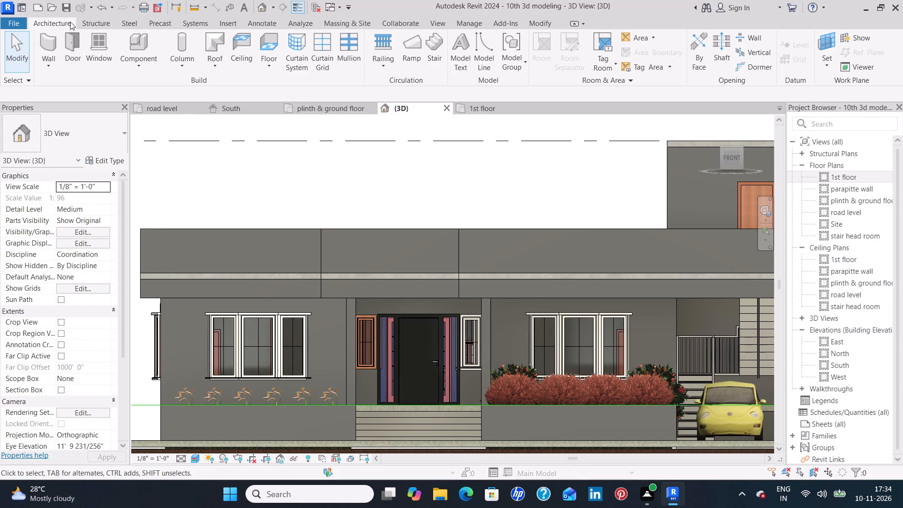
click(144, 64)
click(148, 111)
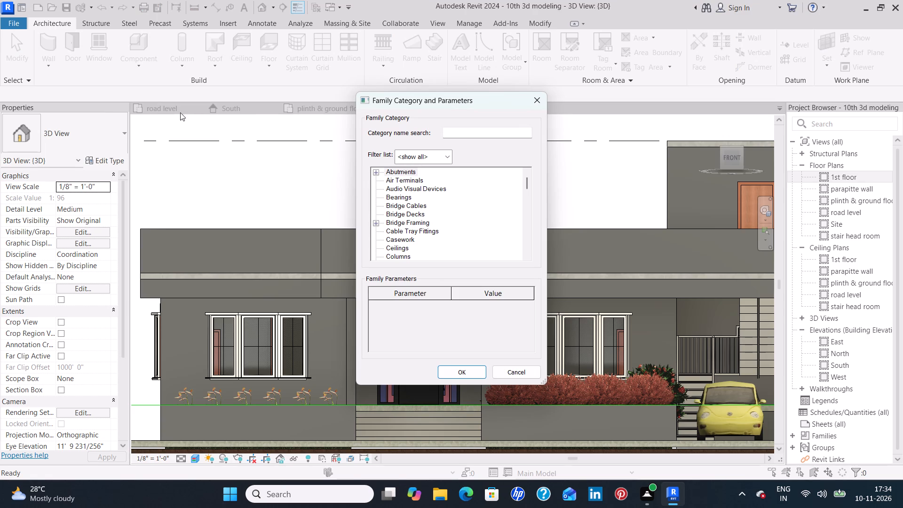
click(408, 238)
click(455, 375)
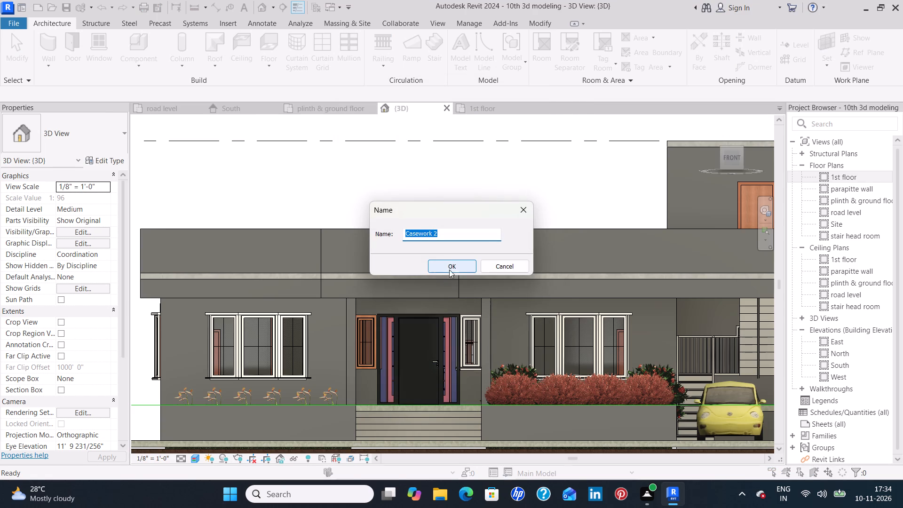
click(452, 263)
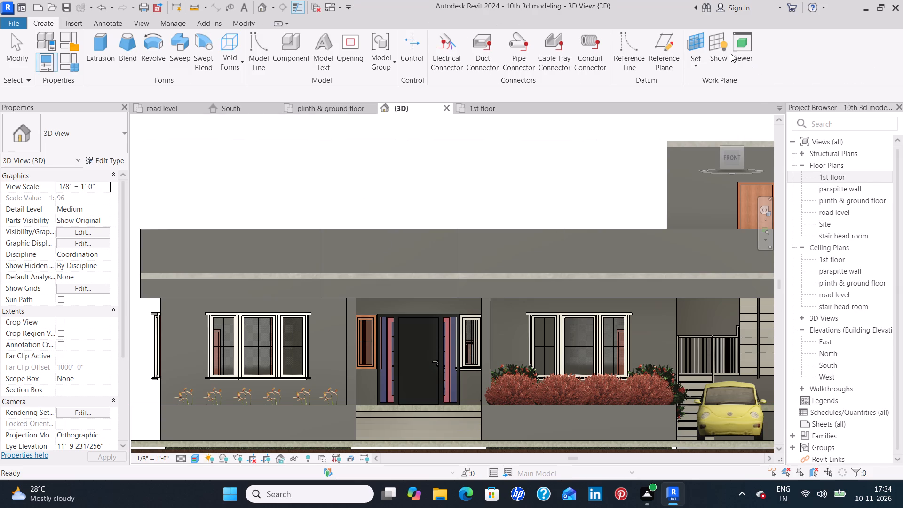
Set the work plane by picking a plane on the 9" parapet wall segment above the entrance.
click(694, 46)
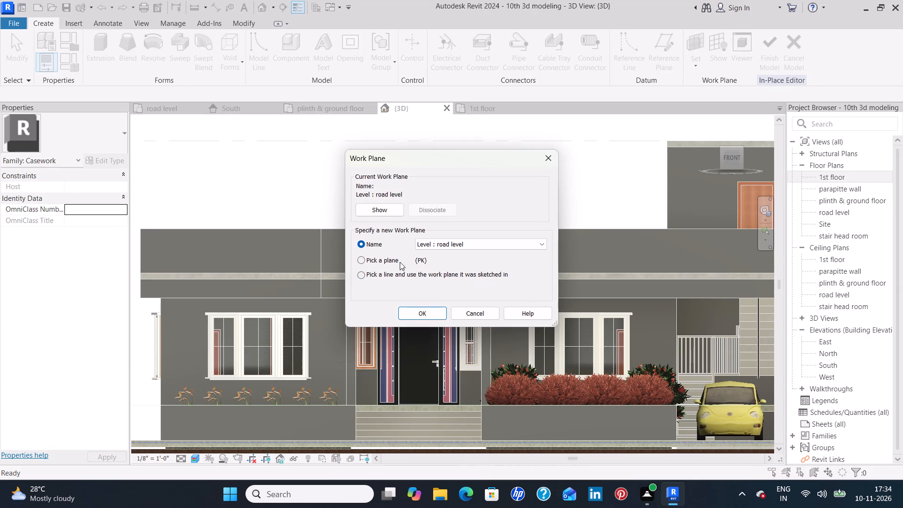
click(492, 247)
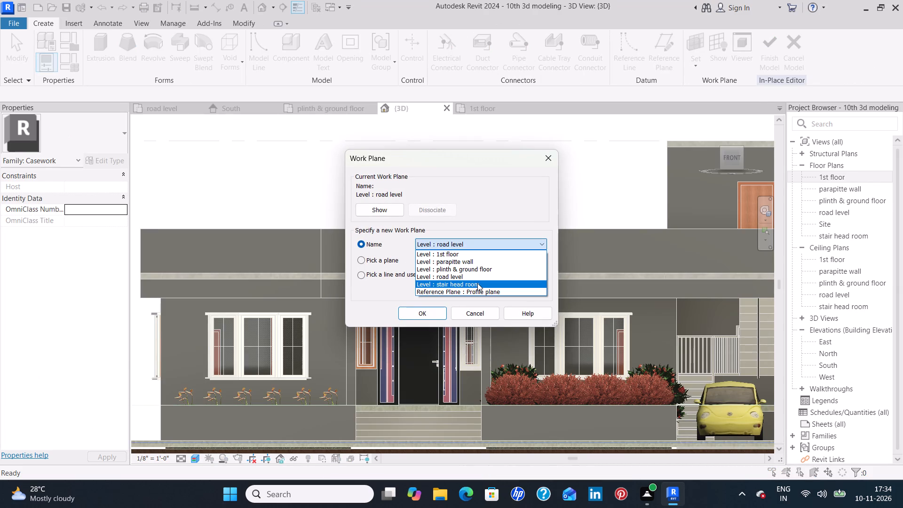
click(477, 256)
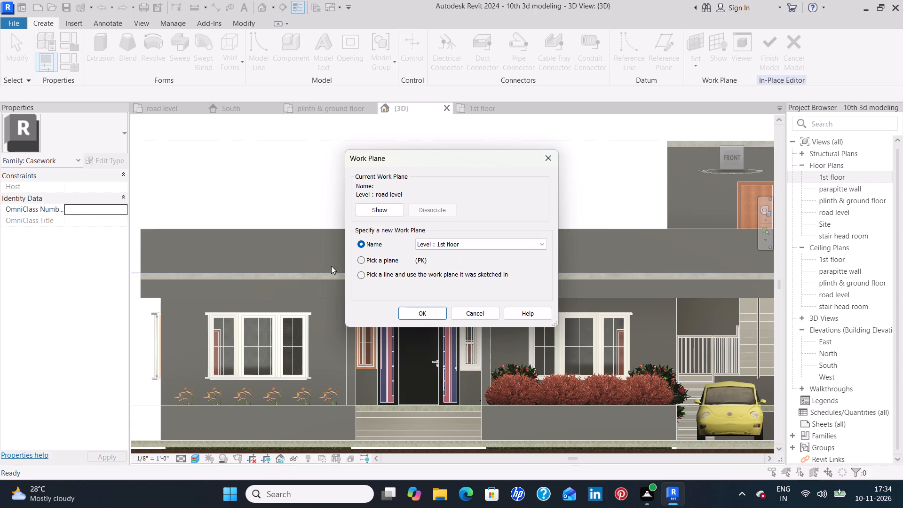
click(356, 263)
click(362, 262)
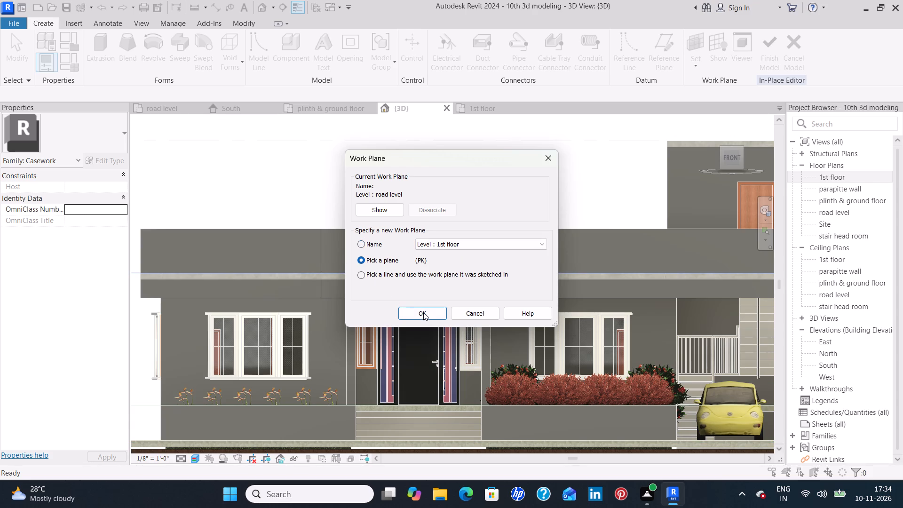
click(424, 313)
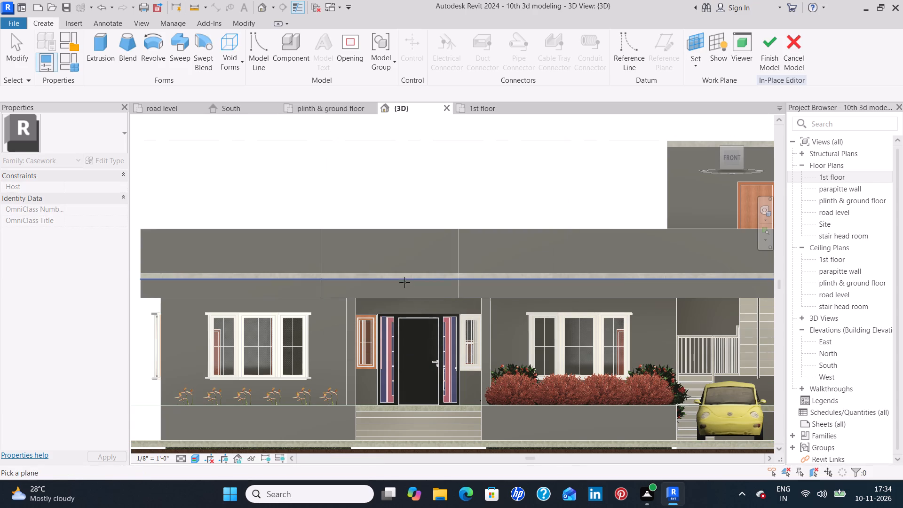
click(404, 231)
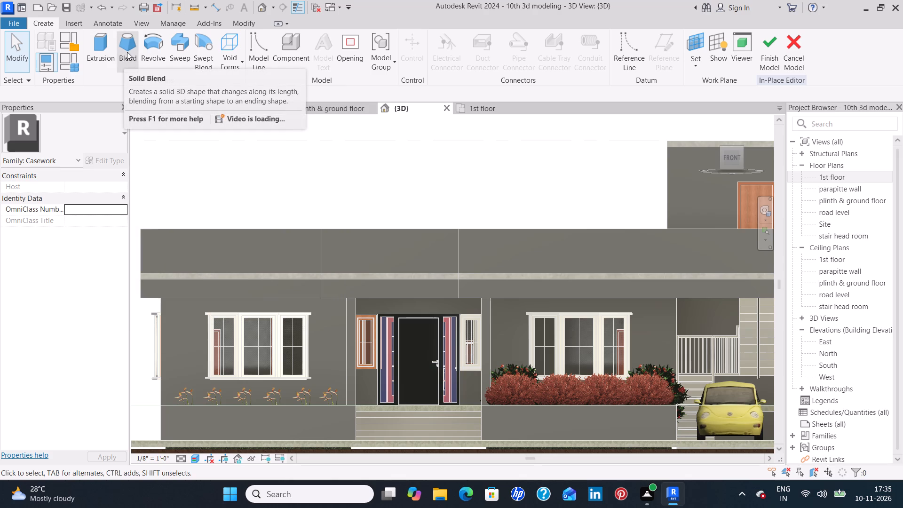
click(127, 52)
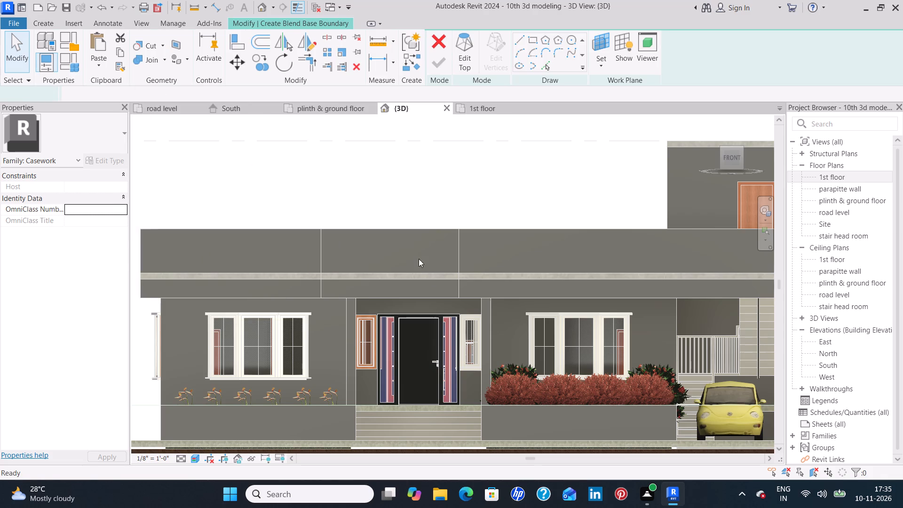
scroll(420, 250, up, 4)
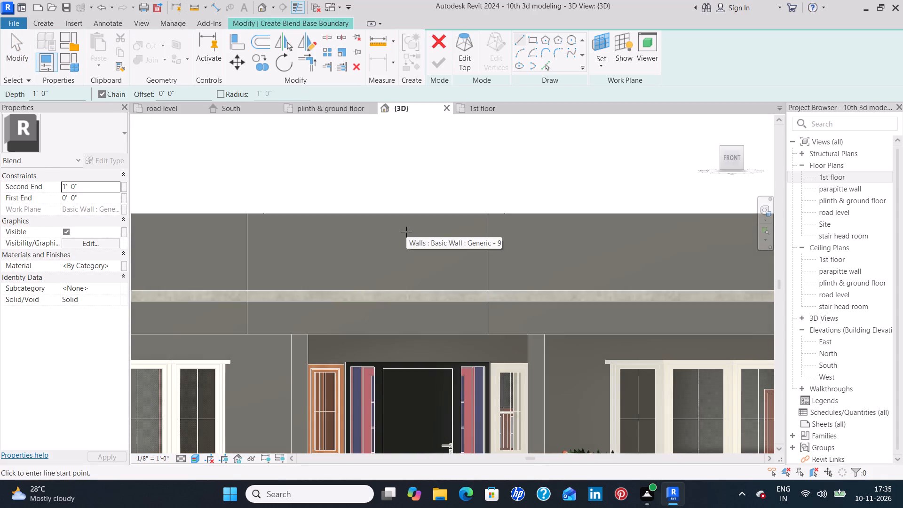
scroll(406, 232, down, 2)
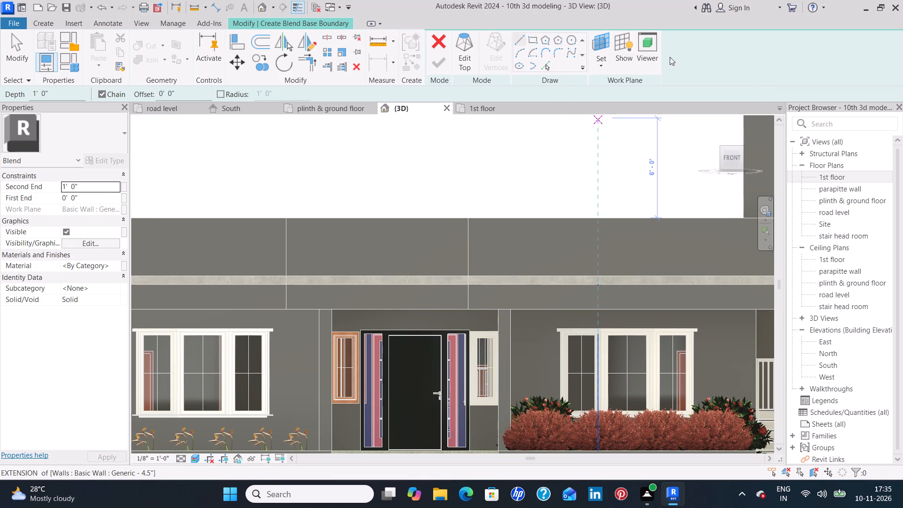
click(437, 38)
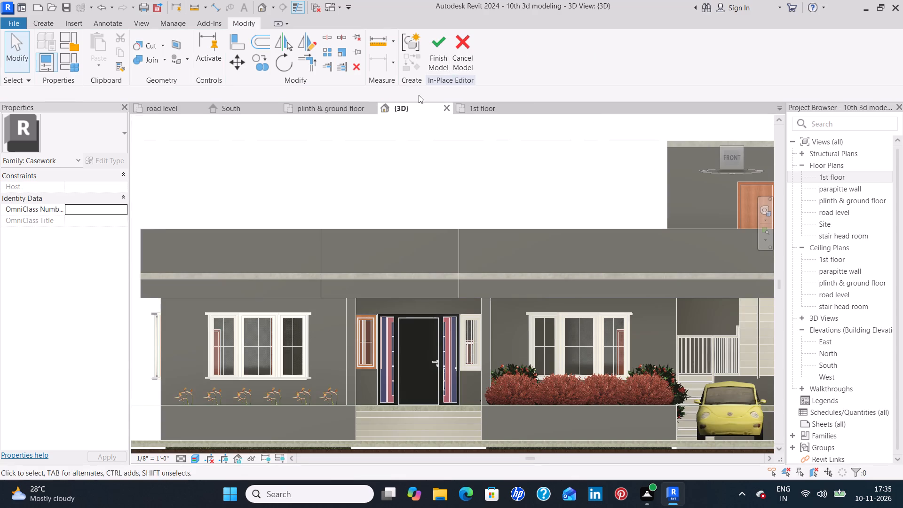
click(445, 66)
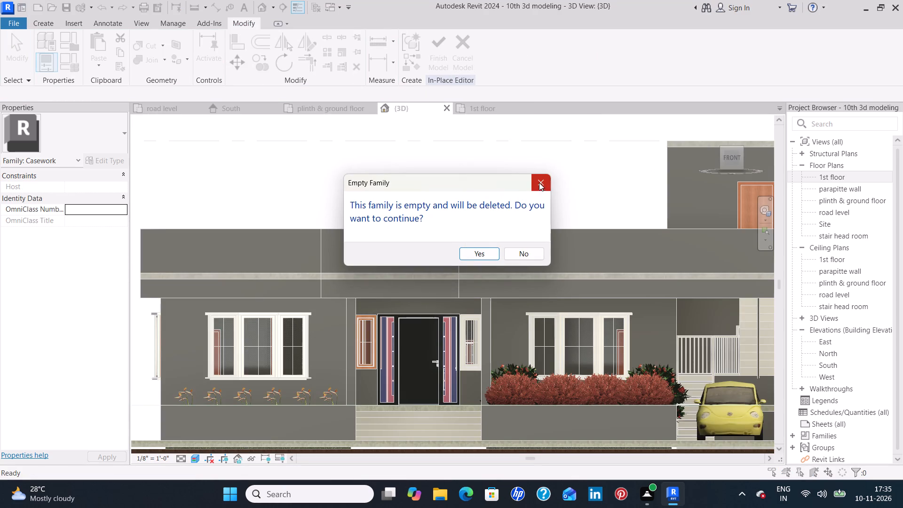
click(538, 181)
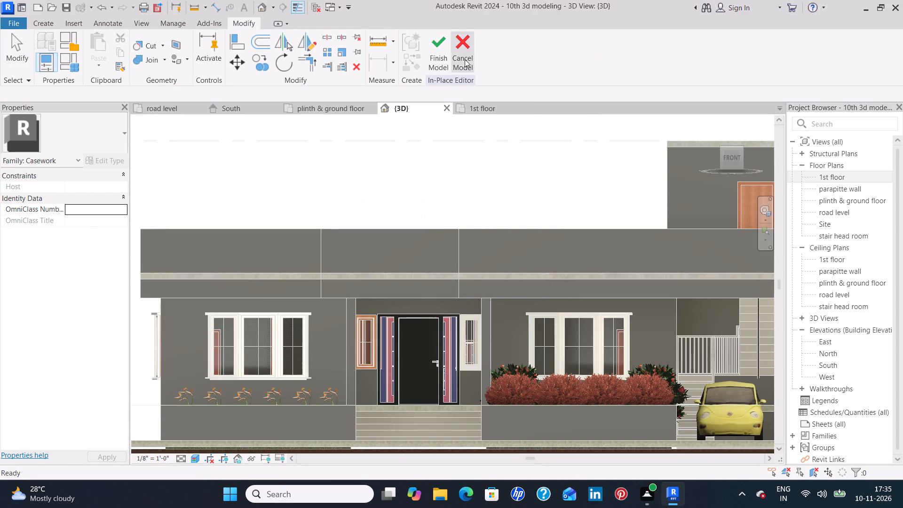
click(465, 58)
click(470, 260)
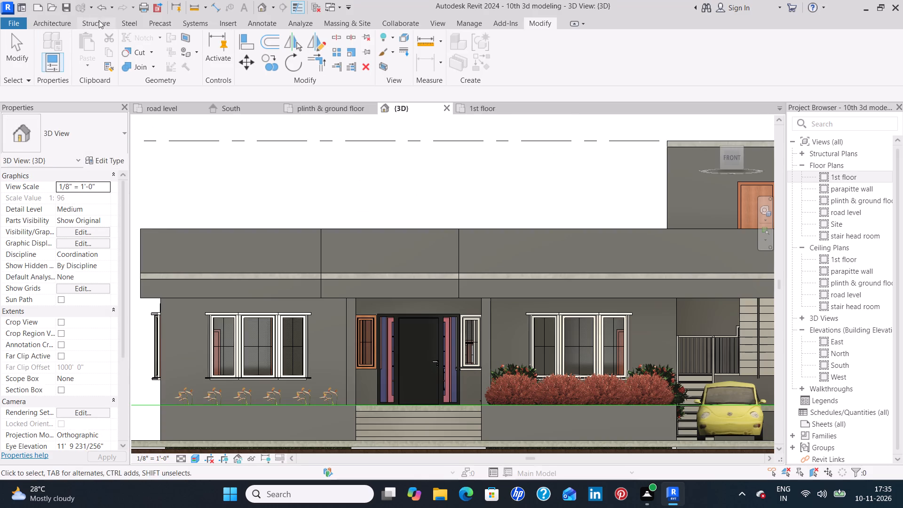
Start a new in-place component in the Casework category, keeping the default name.
click(56, 22)
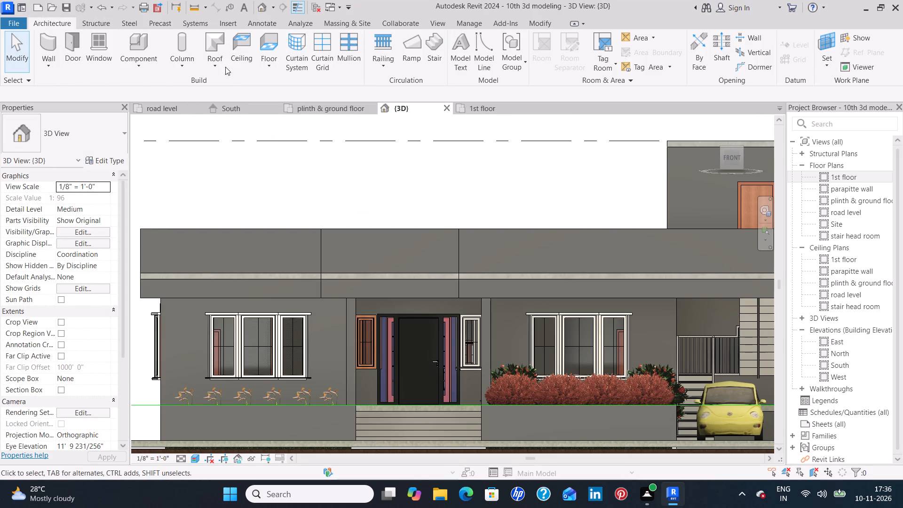
click(145, 62)
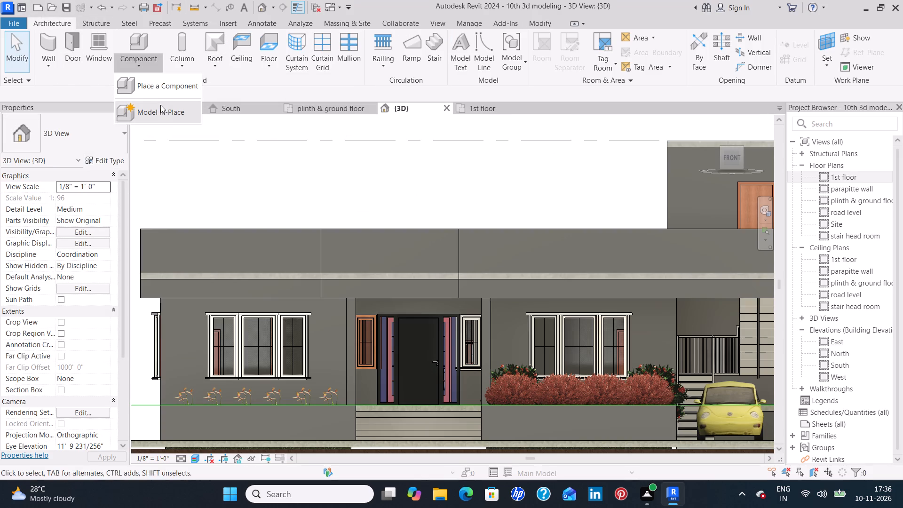
click(160, 106)
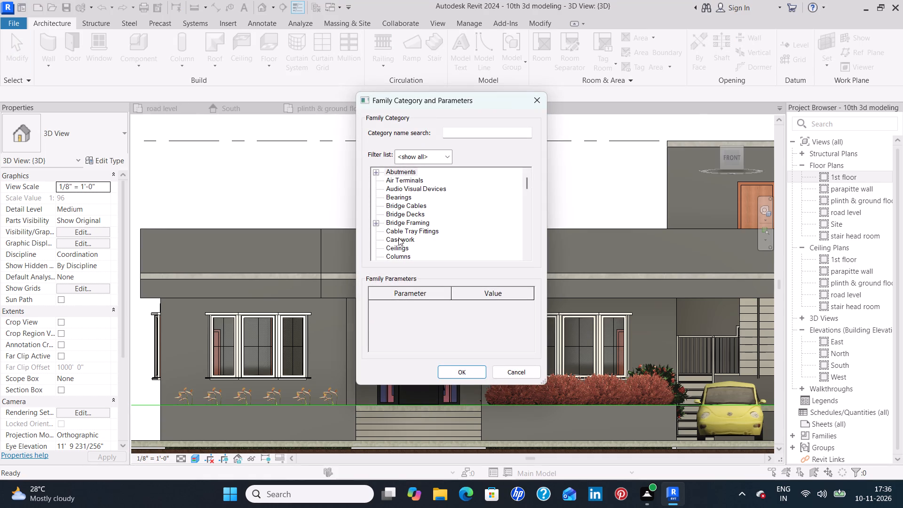
drag(398, 238, 398, 242)
click(447, 375)
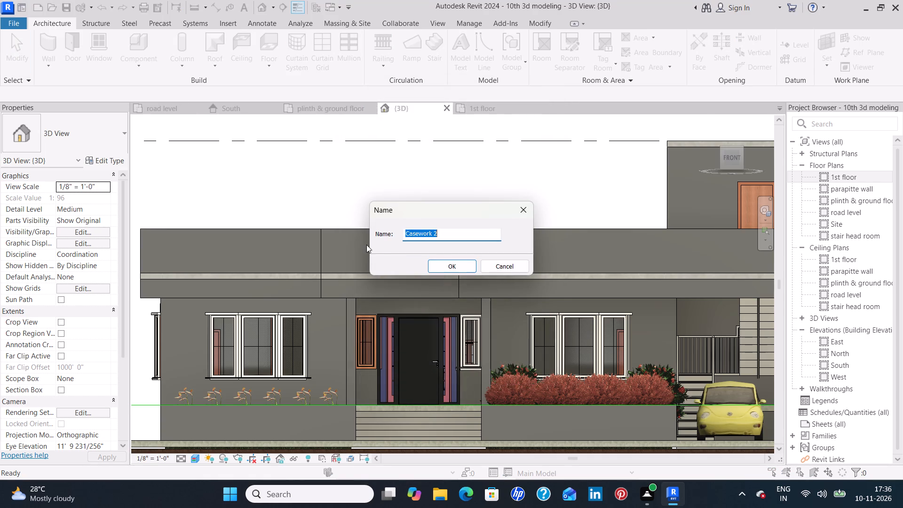
click(458, 264)
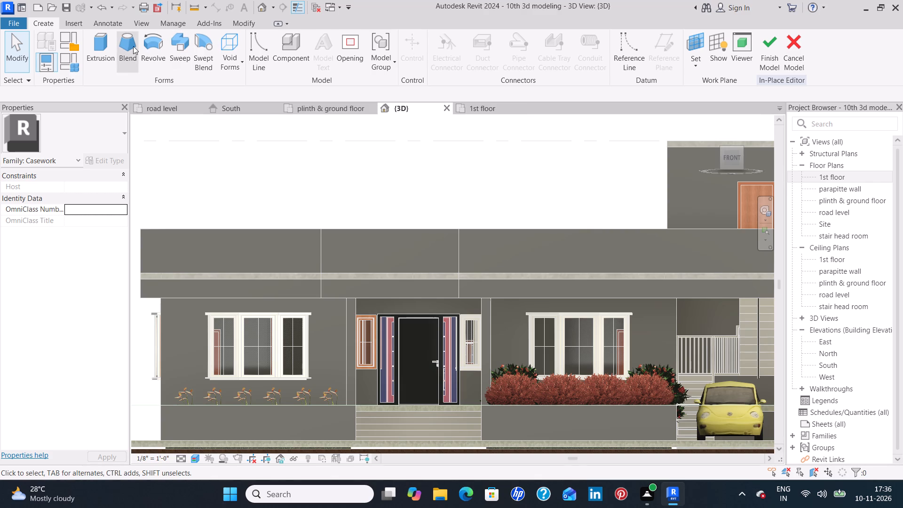
Set the work plane by picking a plane on the 9" parapet wall segment above the entrance.
click(697, 44)
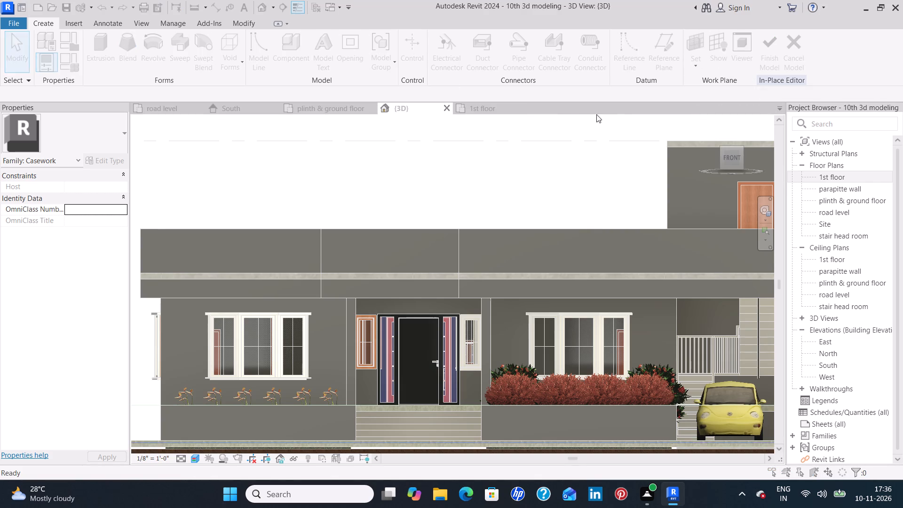
click(459, 245)
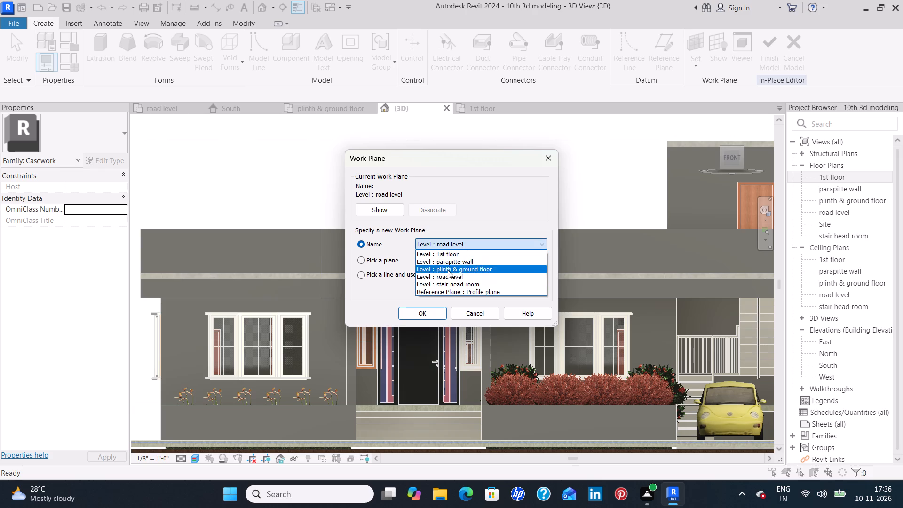
click(455, 251)
click(361, 258)
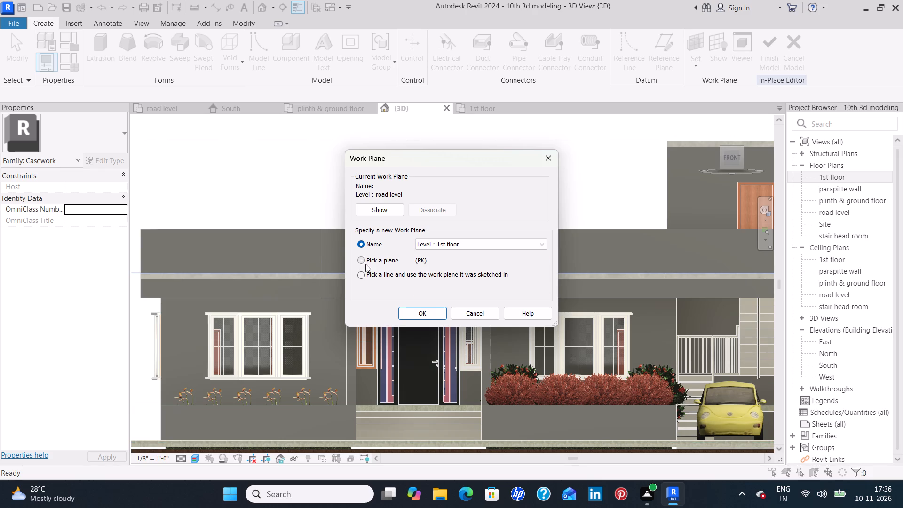
click(417, 322)
click(417, 317)
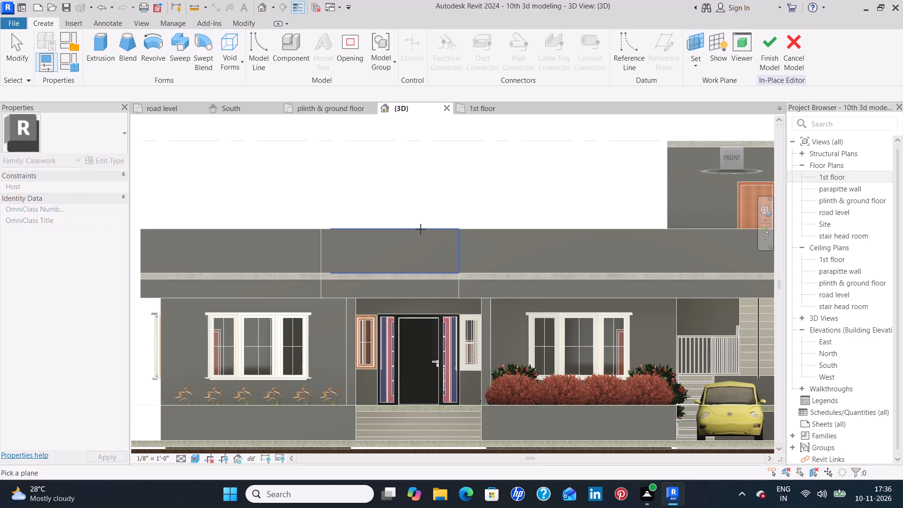
click(420, 229)
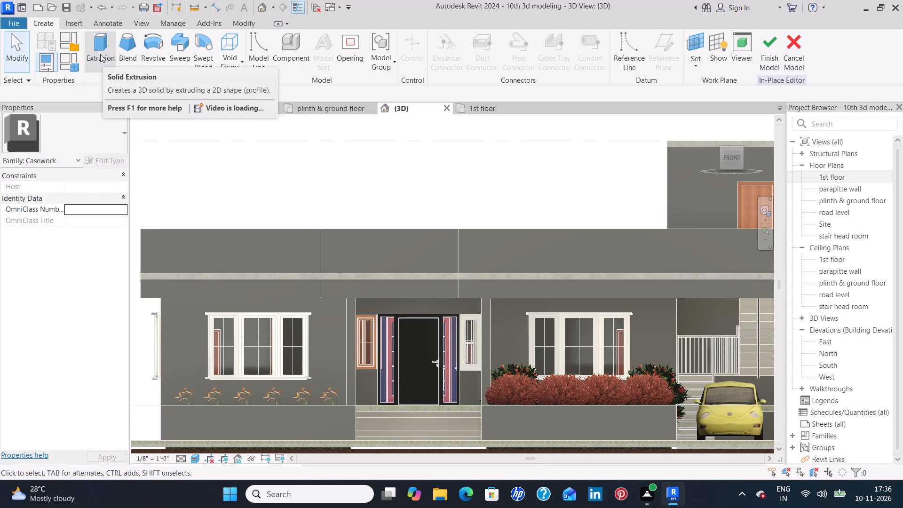
Start a solid extrusion and sketch a horizontal line just below the left parapet segment's top edge, stopping short of both its ends.
click(100, 54)
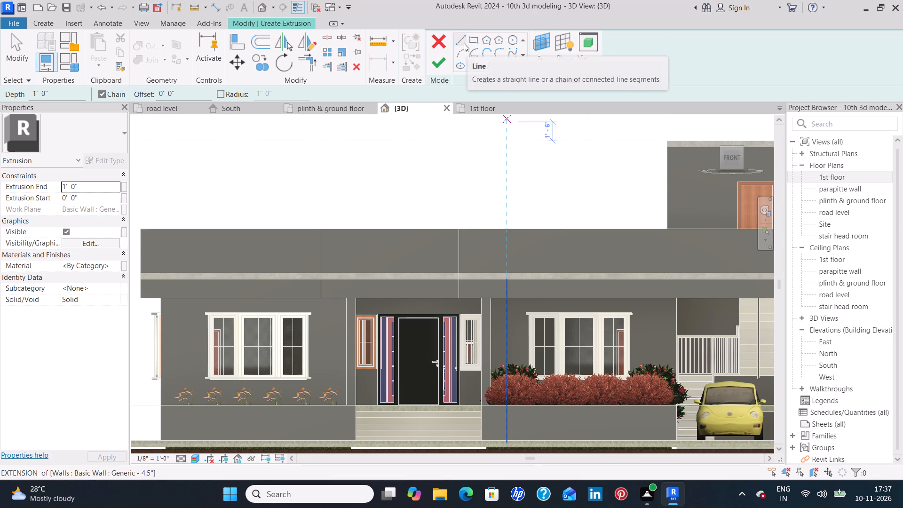
click(464, 43)
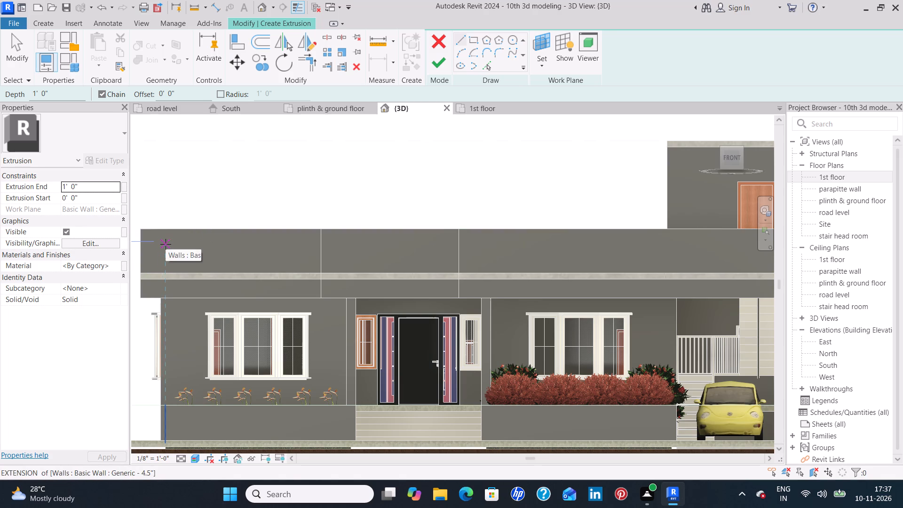
middle_drag(168, 244, 230, 251)
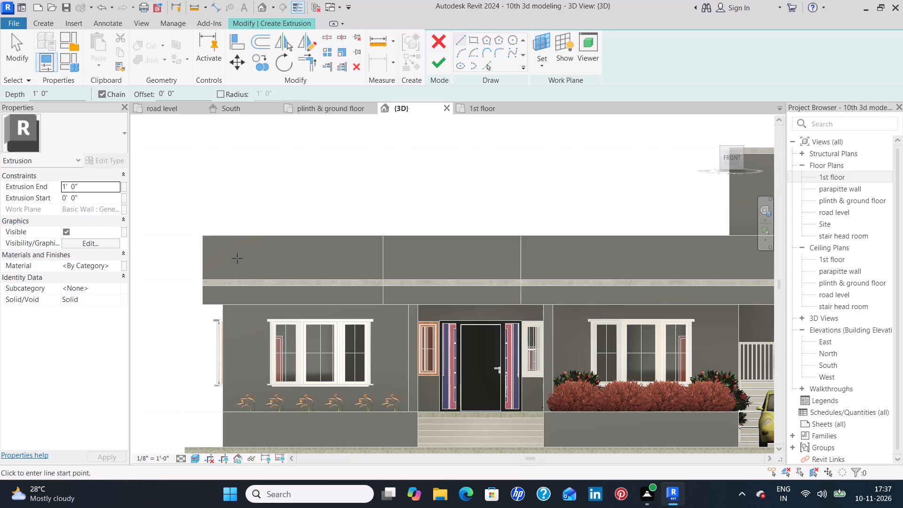
scroll(236, 256, up, 3)
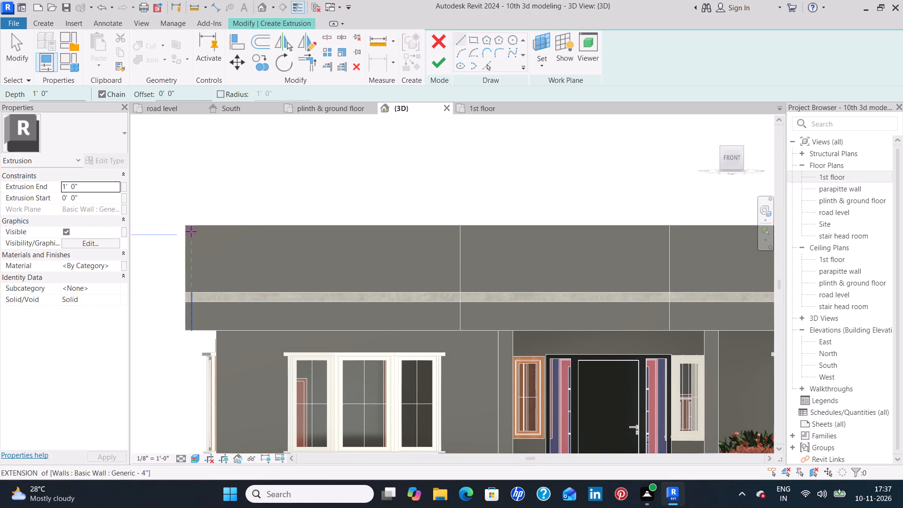
click(191, 231)
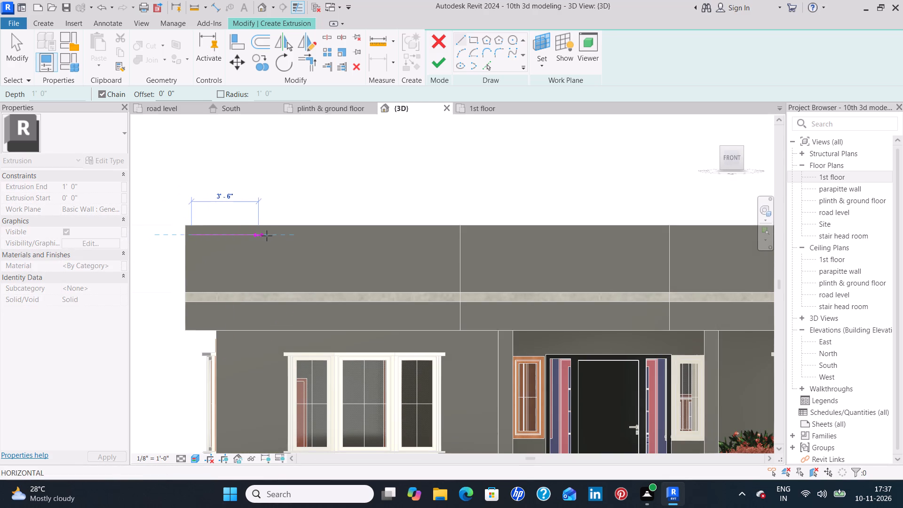
click(453, 235)
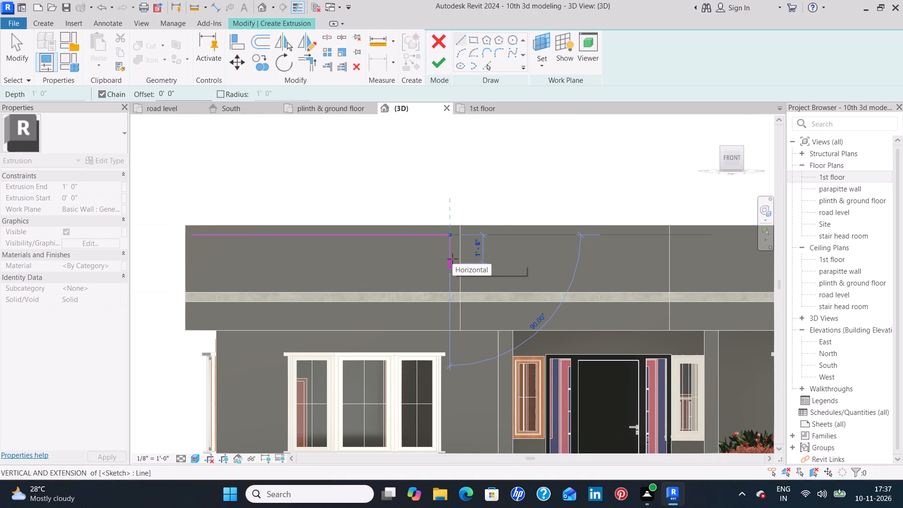
key(Escape)
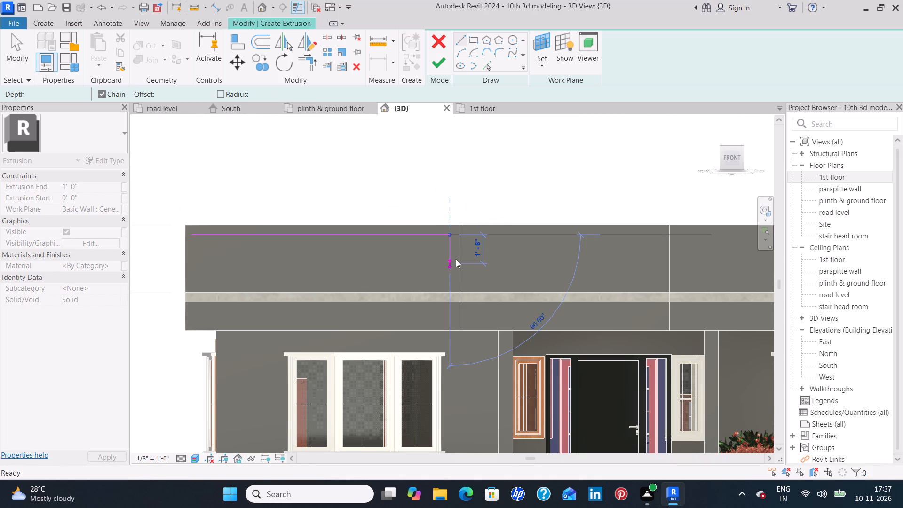
Sketch a horizontal line about 10'-3" long across the middle parapet segment, aligned with the first line and inset from both joints.
click(467, 236)
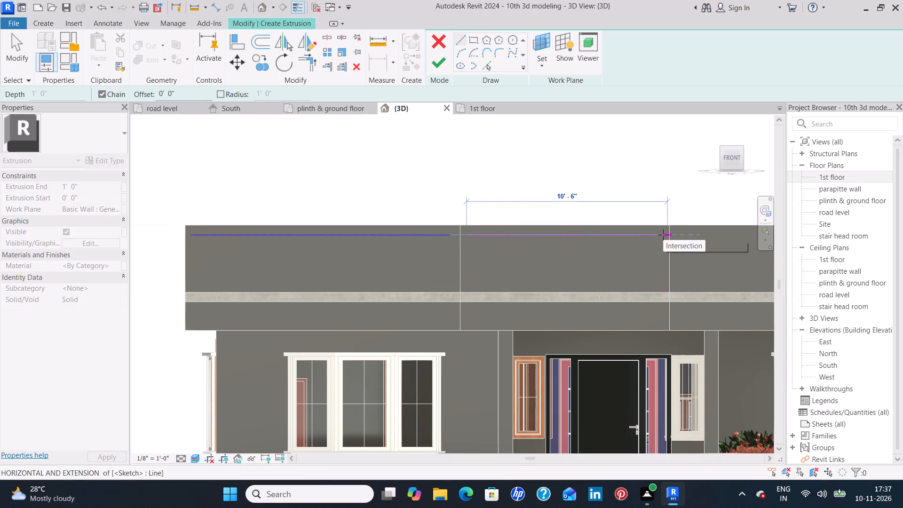
scroll(664, 234, up, 2)
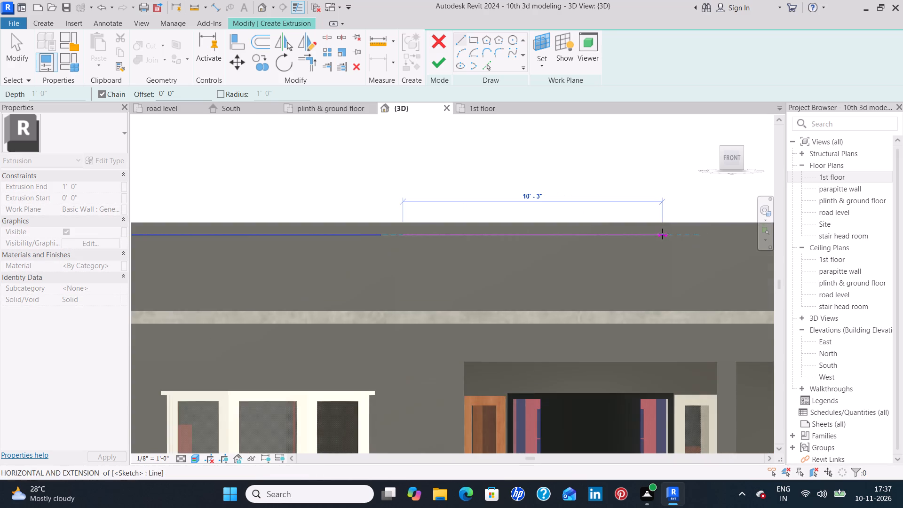
click(663, 233)
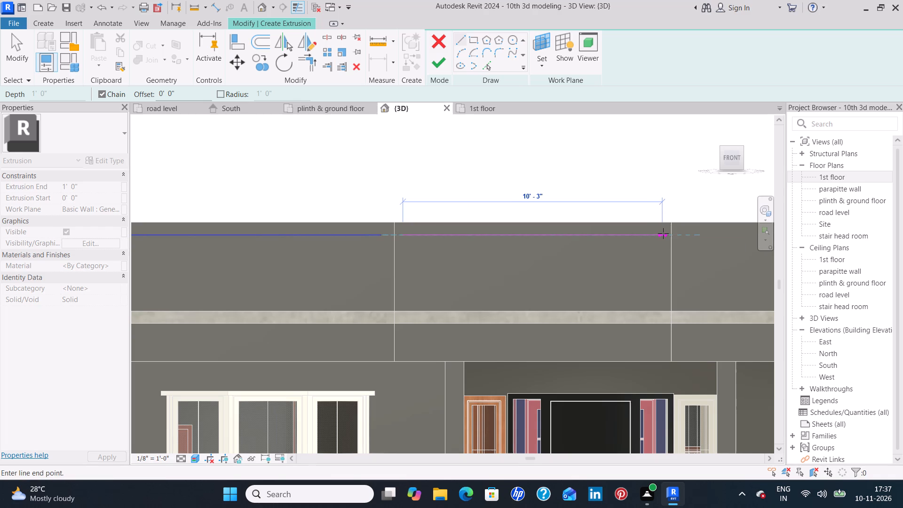
middle_drag(681, 277, 454, 277)
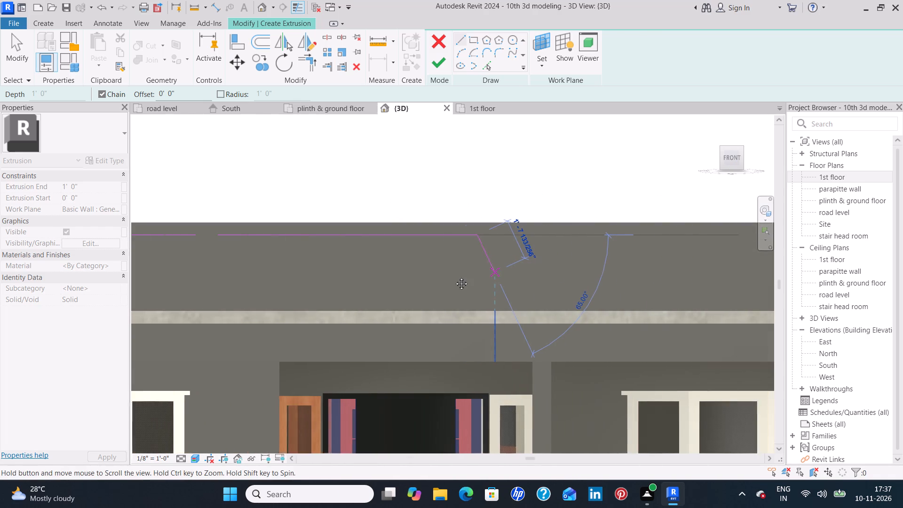
middle_drag(454, 277, 436, 277)
key(Escape)
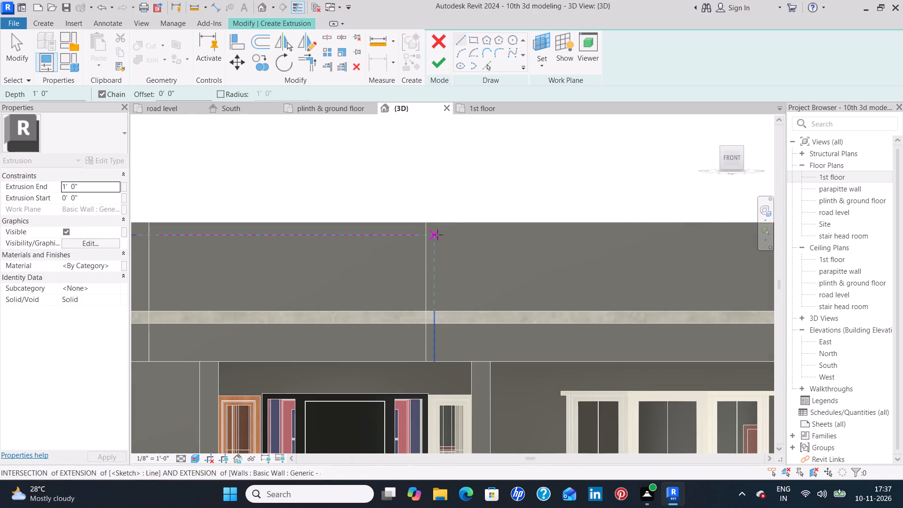
Sketch an aligned horizontal line about 26'-8" long across the right parapet segment, stopping just short of the wall's outer end.
click(437, 235)
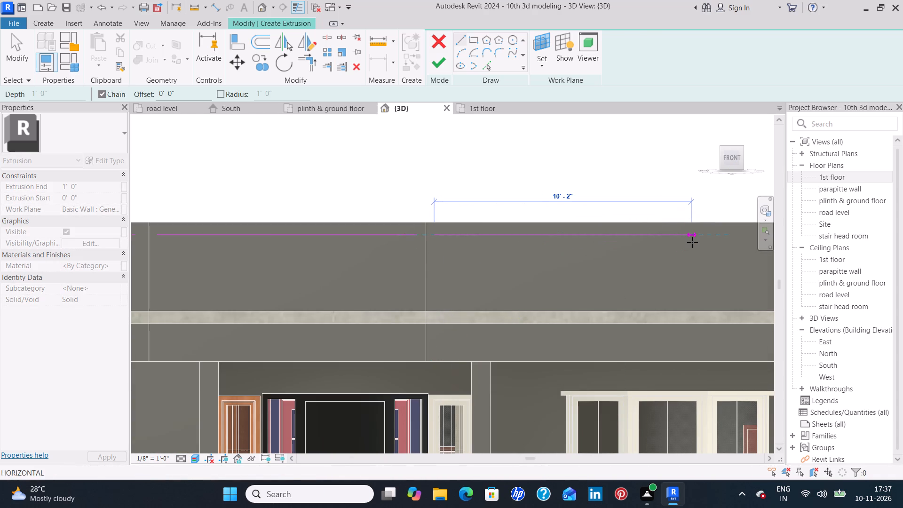
middle_drag(692, 242, 342, 216)
scroll(341, 216, up, 1)
middle_drag(656, 226, 606, 218)
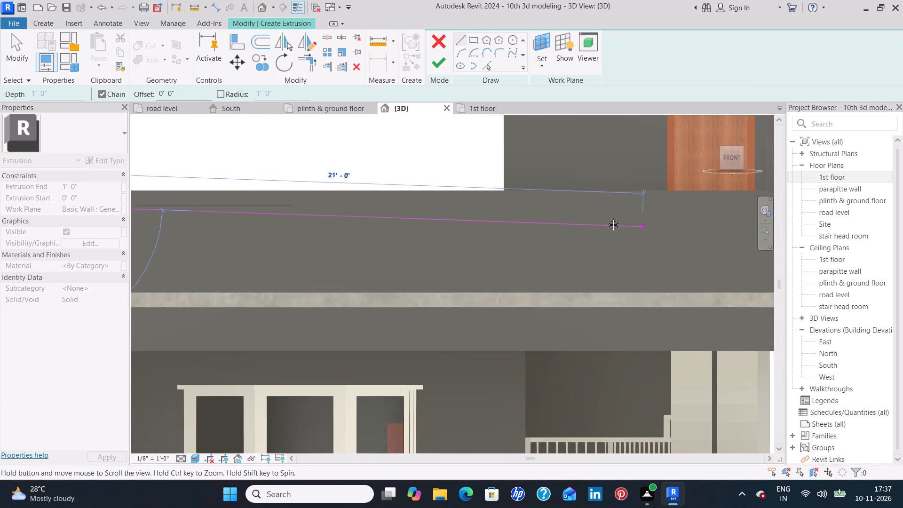
middle_drag(606, 218, 398, 213)
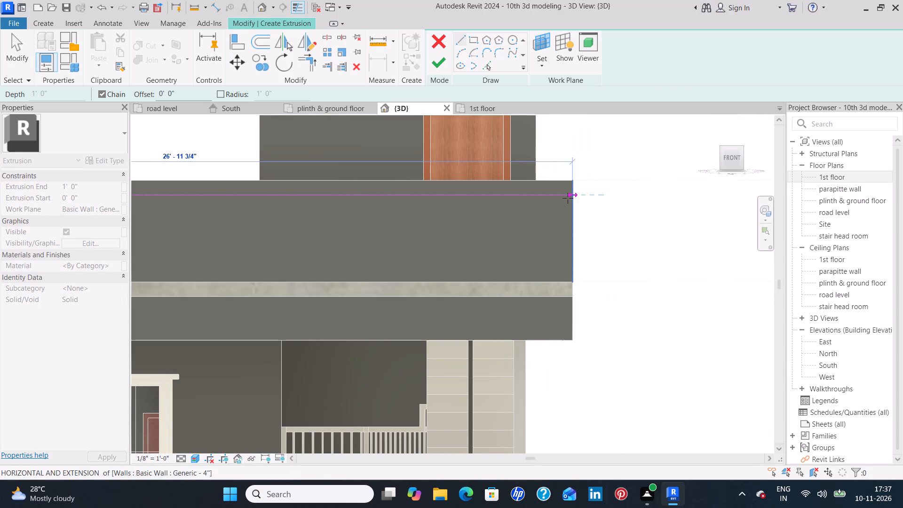
click(564, 196)
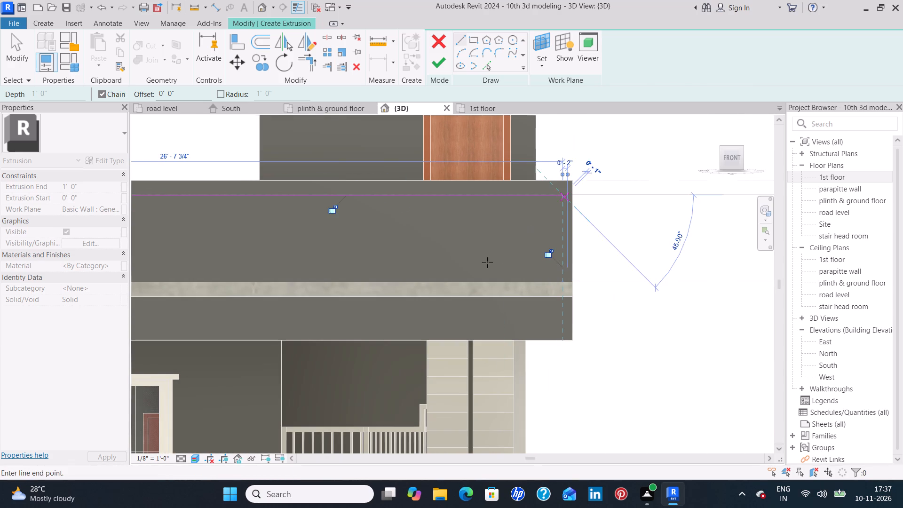
key(Escape)
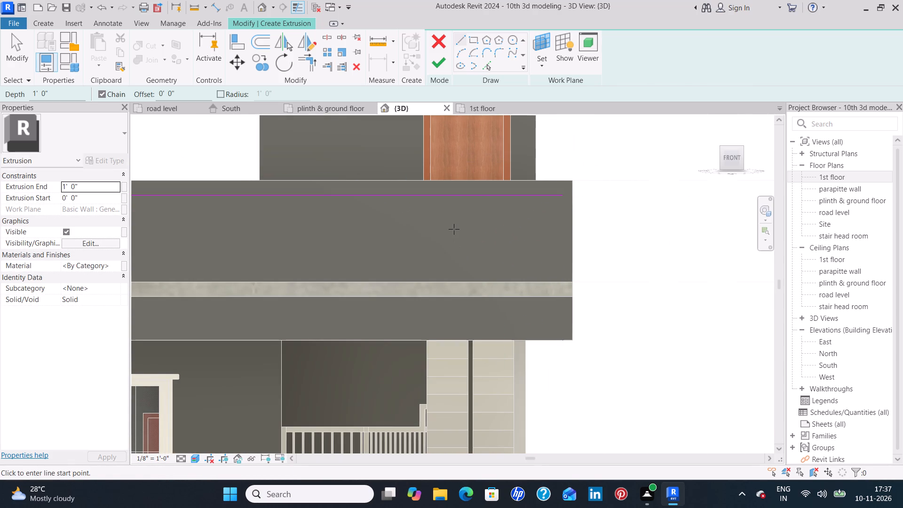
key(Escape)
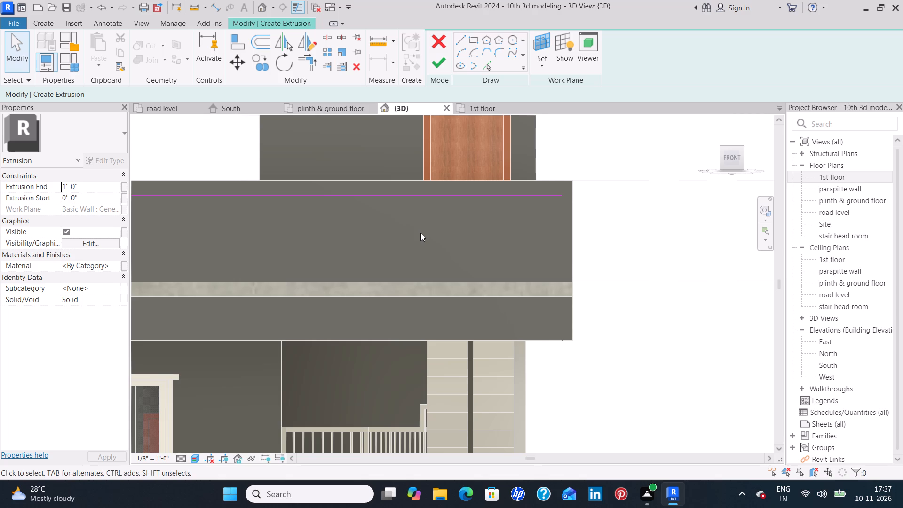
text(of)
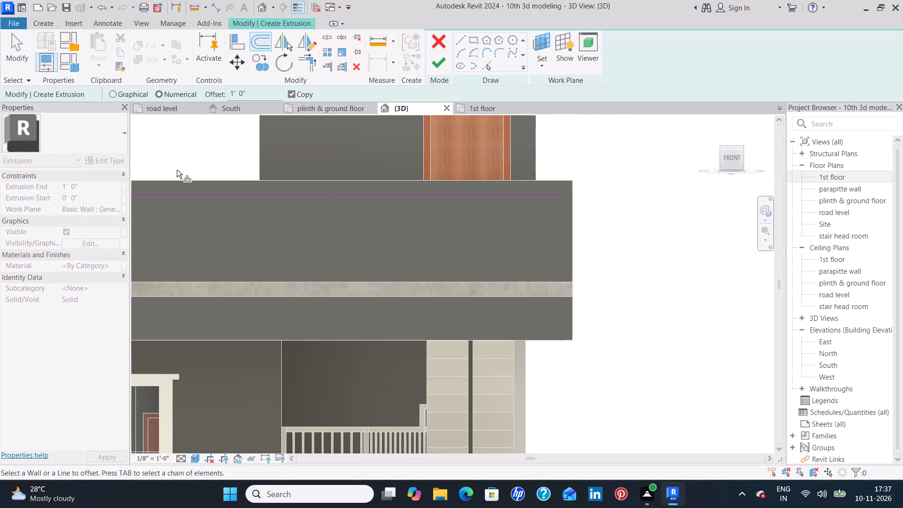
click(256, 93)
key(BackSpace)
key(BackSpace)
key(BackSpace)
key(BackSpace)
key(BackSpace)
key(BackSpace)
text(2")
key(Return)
Create parallel copies 2" above the existing horizontal sketch lines on the right, middle and left parapet segments using Pick Lines.
click(488, 69)
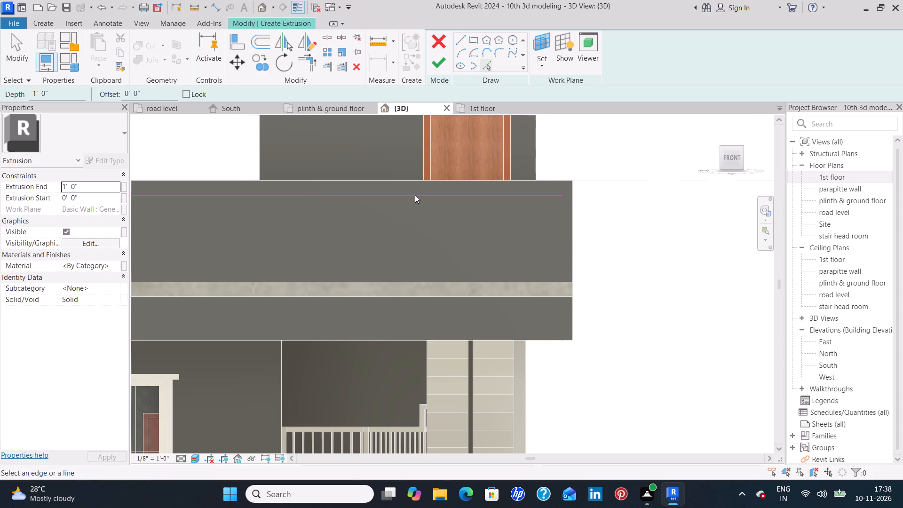
click(487, 65)
click(143, 95)
key(BackSpace)
key(BackSpace)
key(BackSpace)
key(BackSpace)
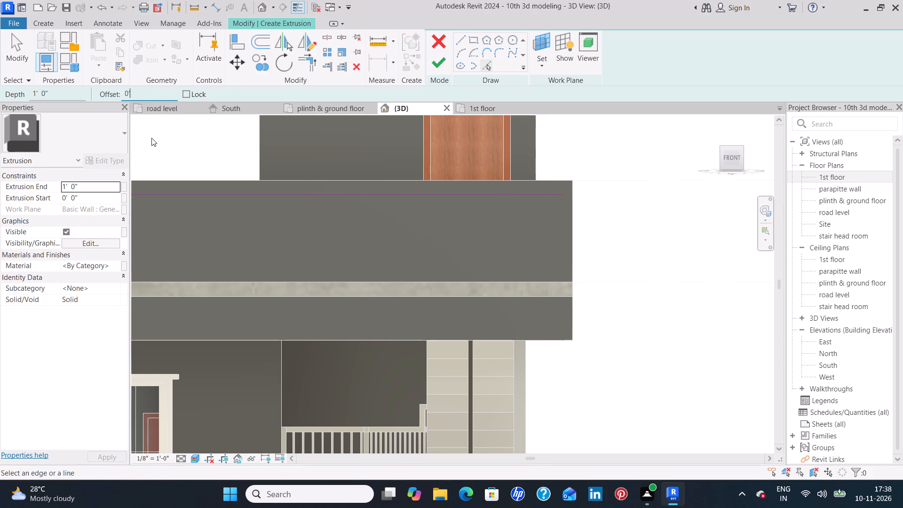
key(BackSpace)
key(BackSpace)
text(2")
key(Return)
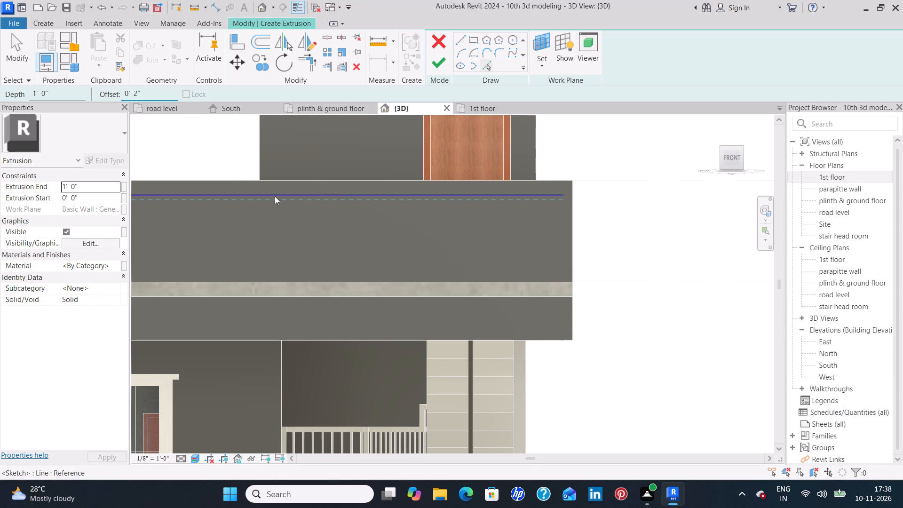
click(277, 192)
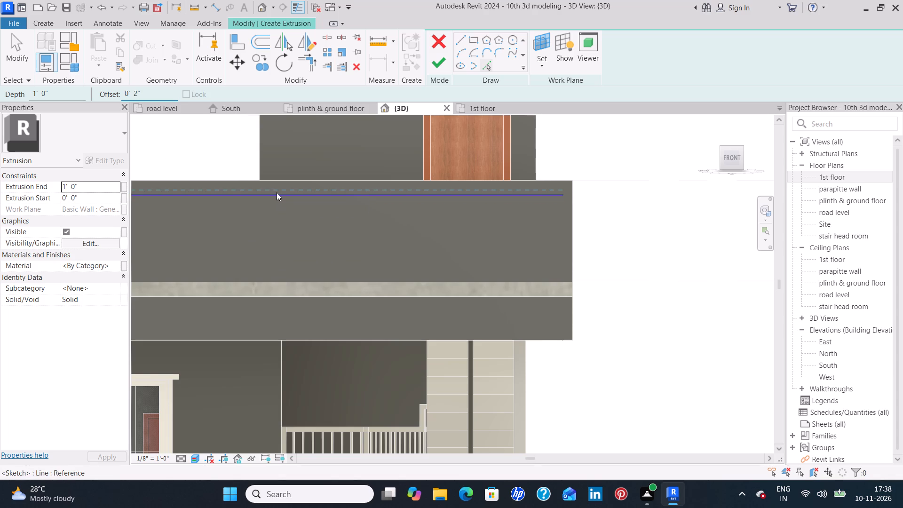
middle_drag(242, 216, 607, 217)
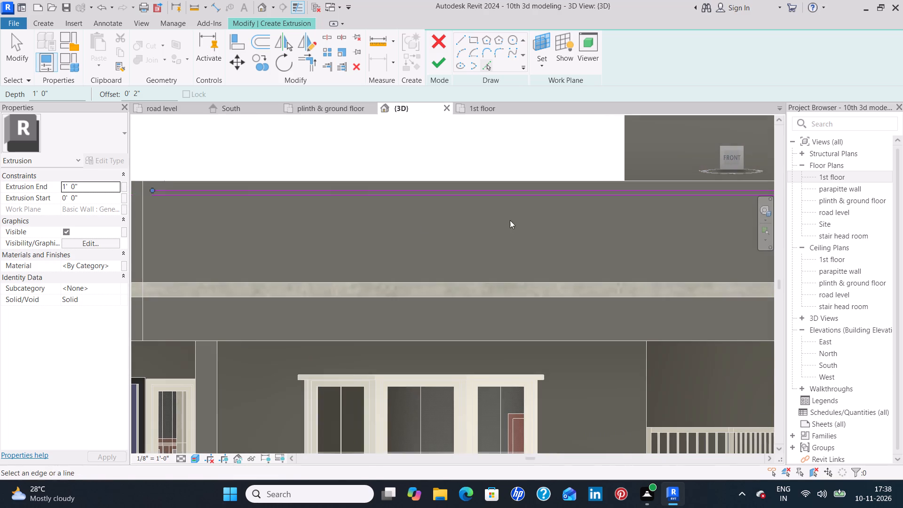
middle_drag(271, 231, 588, 240)
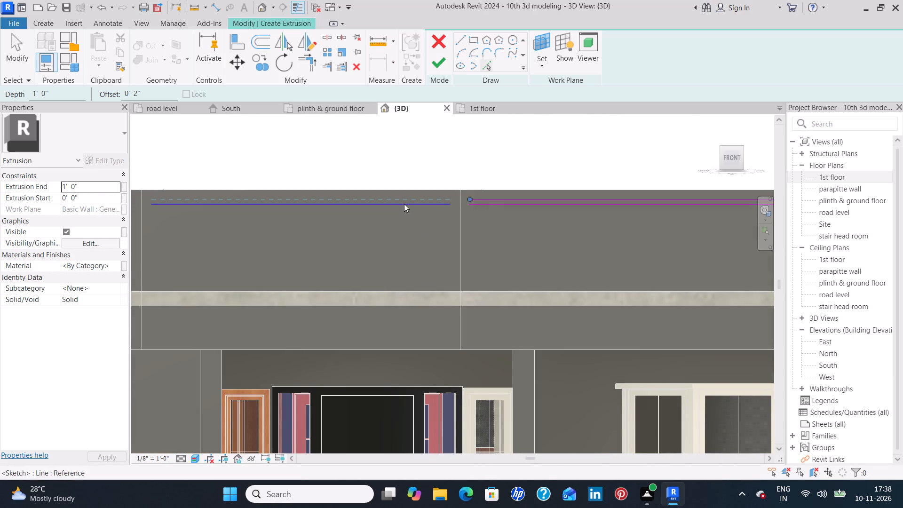
click(404, 202)
middle_drag(267, 226, 531, 230)
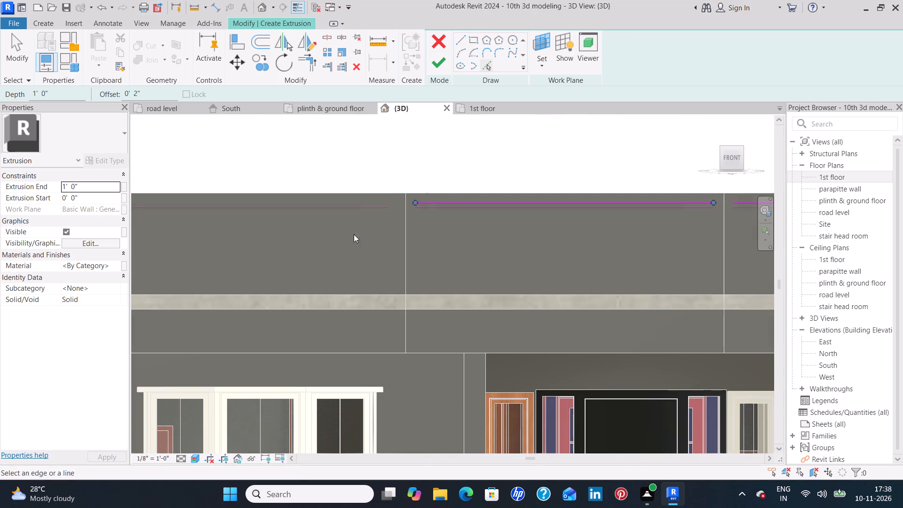
click(325, 204)
middle_drag(350, 240, 569, 250)
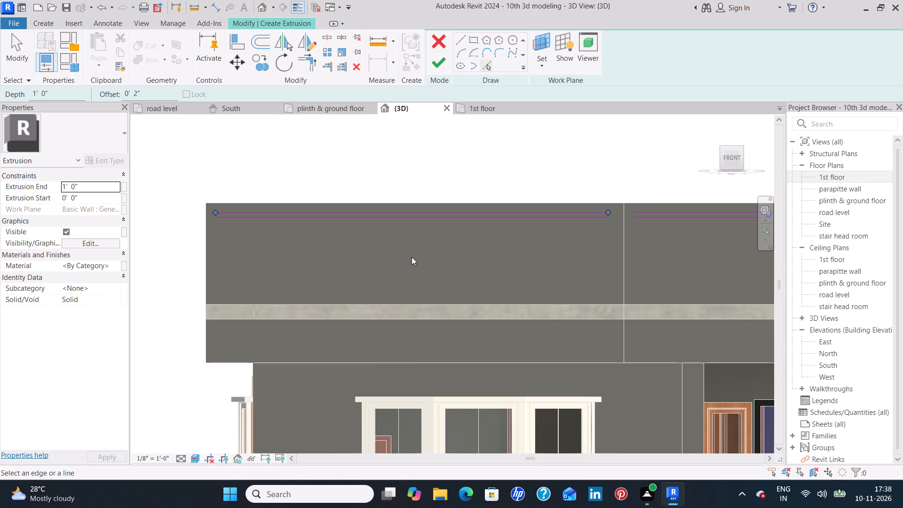
key(Escape)
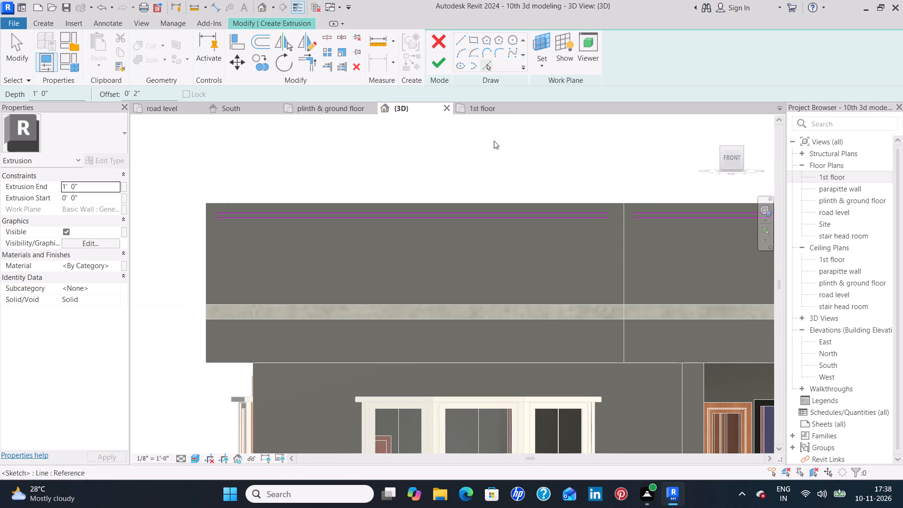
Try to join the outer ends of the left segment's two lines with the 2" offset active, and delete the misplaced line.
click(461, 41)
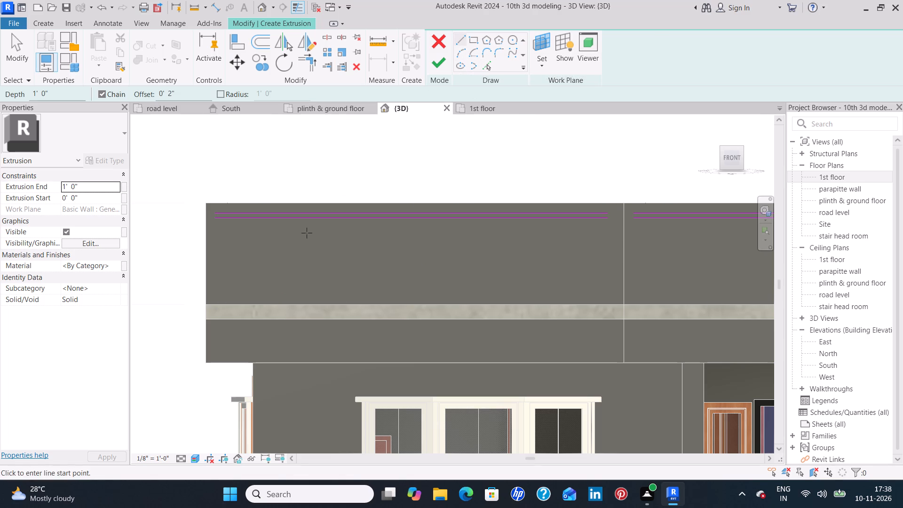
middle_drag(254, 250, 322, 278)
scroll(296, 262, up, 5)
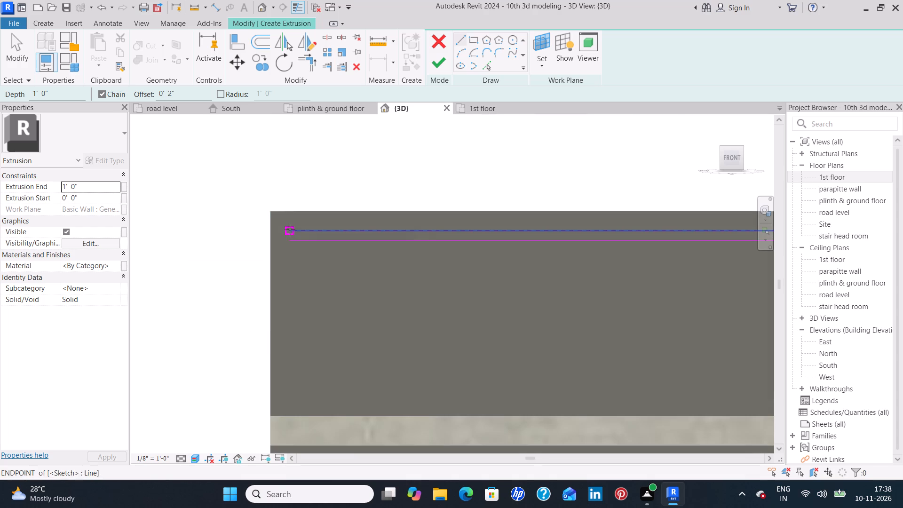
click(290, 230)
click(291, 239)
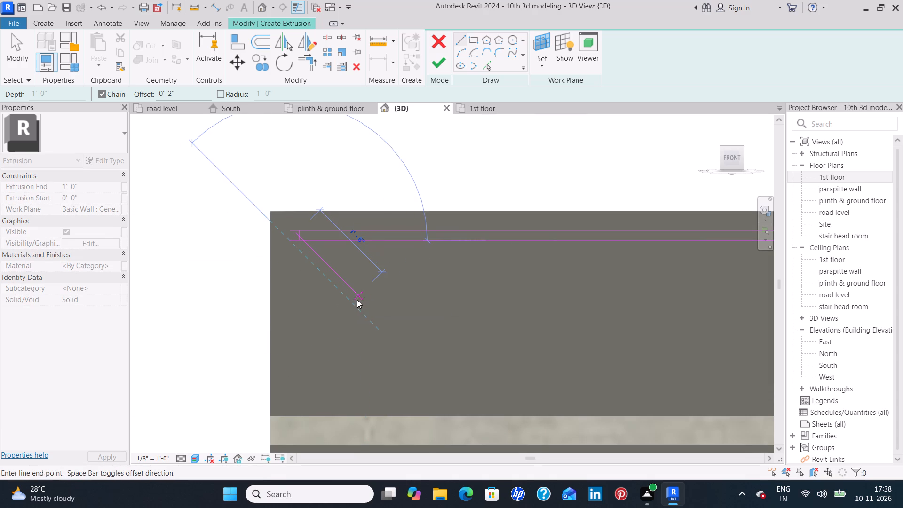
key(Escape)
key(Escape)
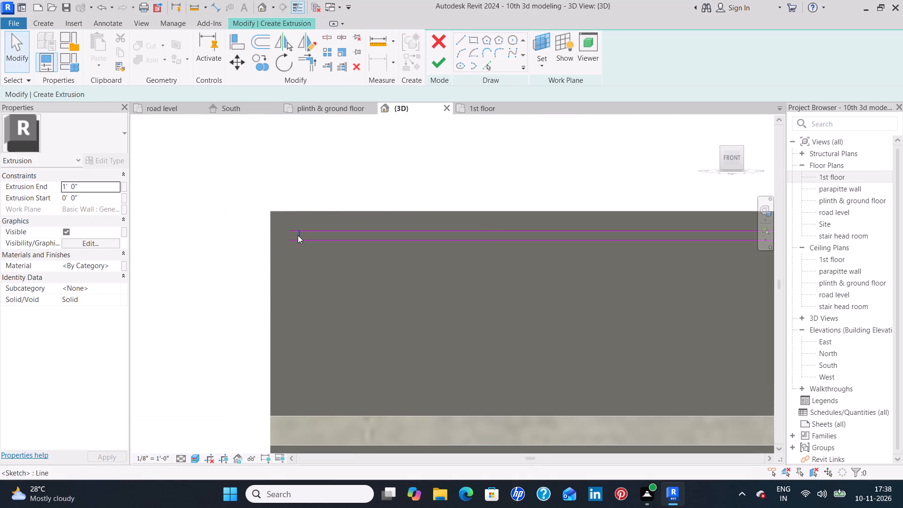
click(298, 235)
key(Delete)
Close the left segment's 2" strip with short vertical lines at both ends, drawn with 0 offset.
click(459, 40)
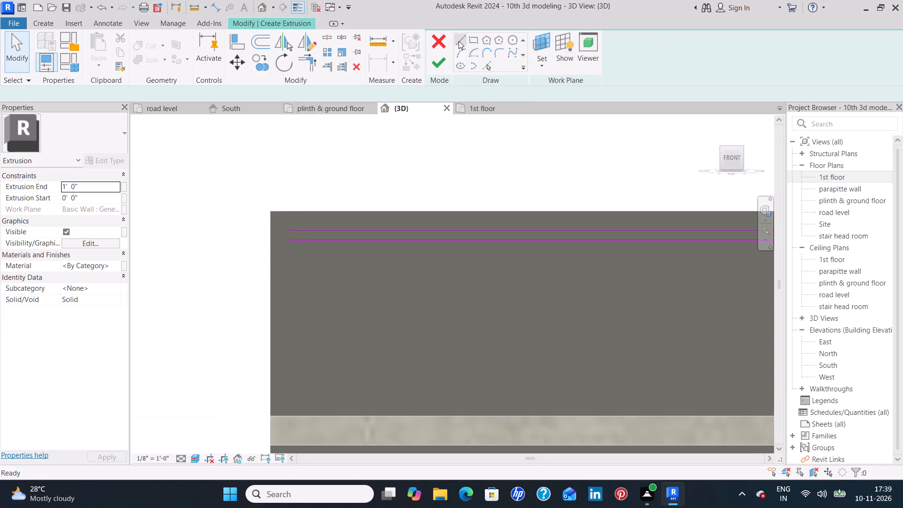
click(287, 229)
click(289, 240)
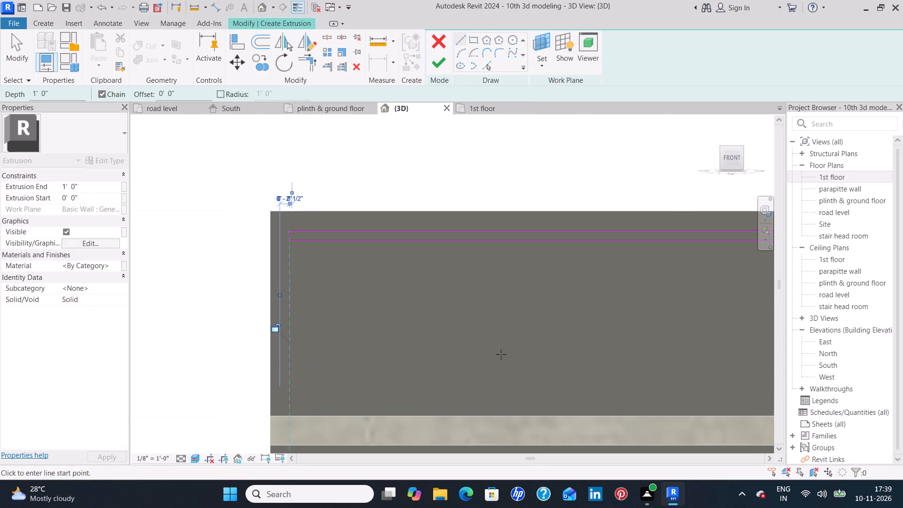
key(Escape)
middle_drag(639, 295, 408, 266)
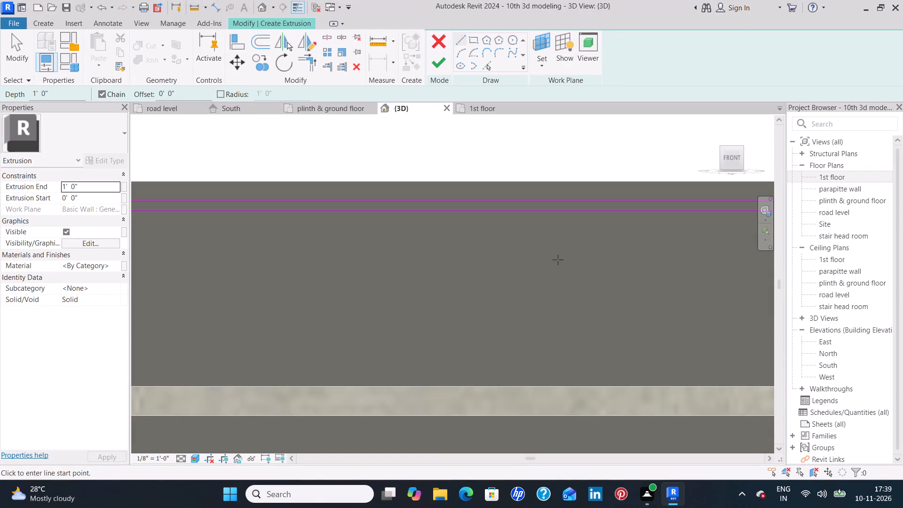
middle_drag(559, 259, 407, 276)
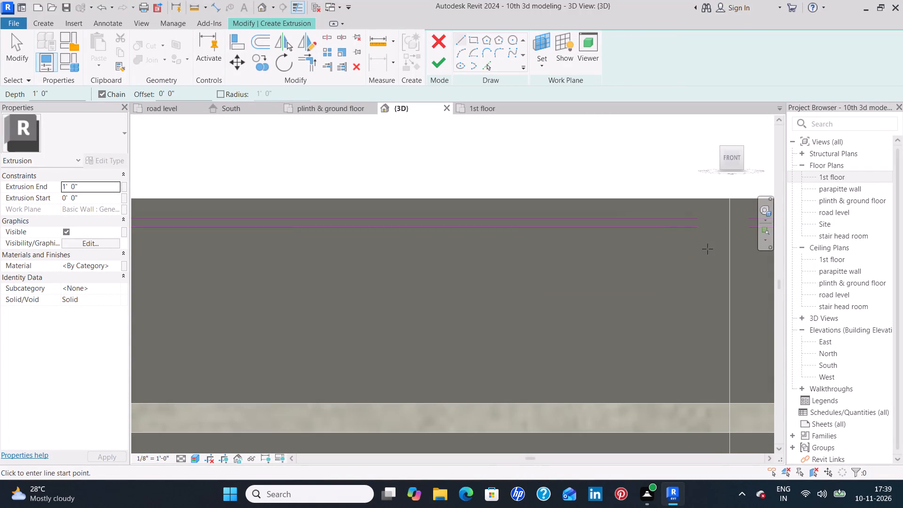
middle_drag(707, 250, 594, 282)
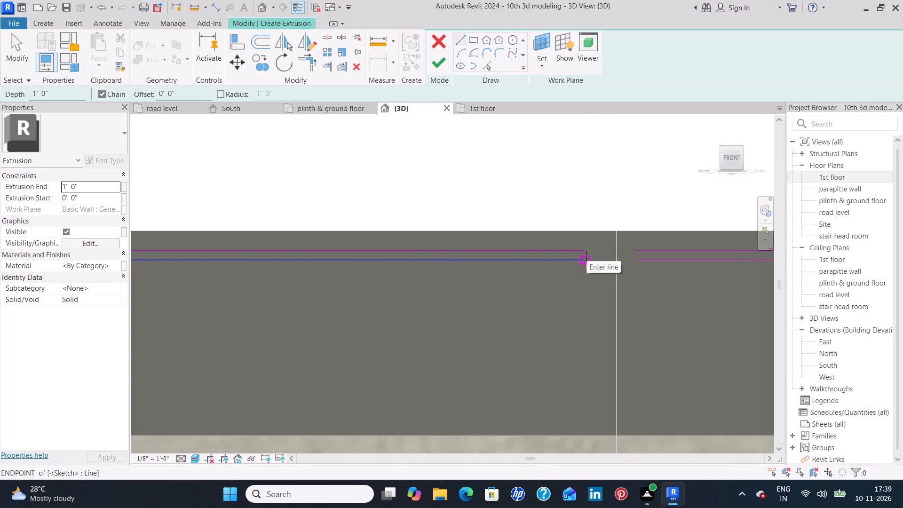
click(583, 261)
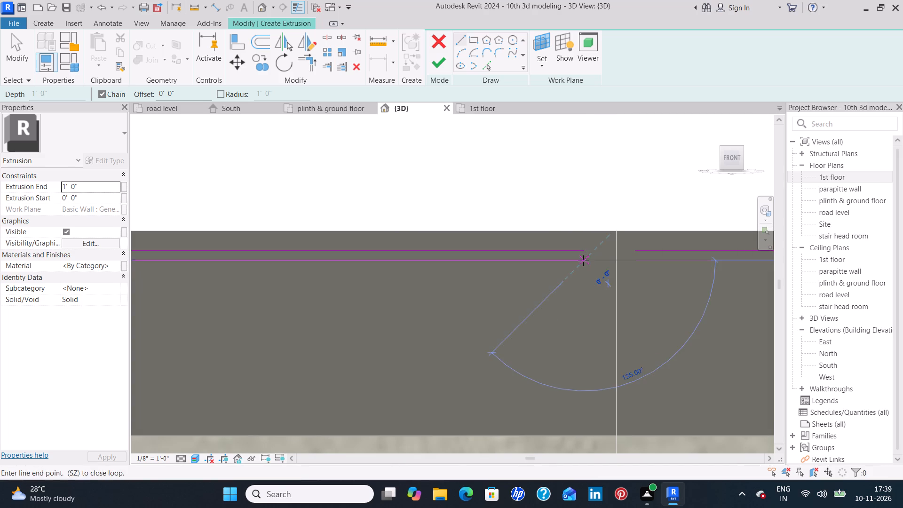
click(585, 255)
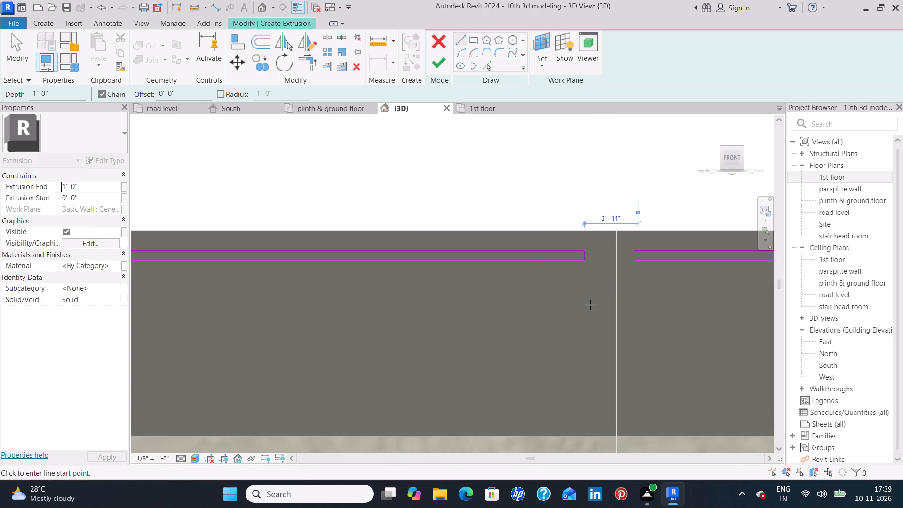
key(Escape)
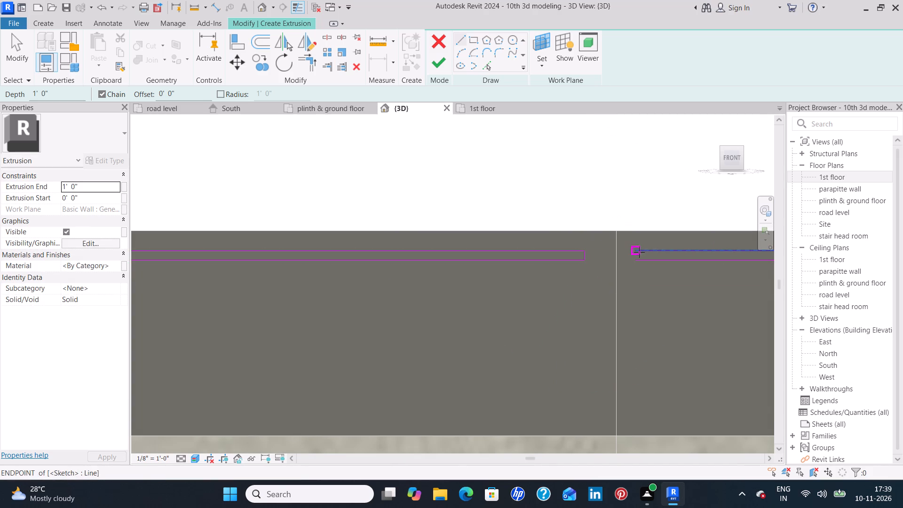
Close the middle segment's 2" strip with short vertical lines joining the paired line endpoints at both ends.
click(640, 248)
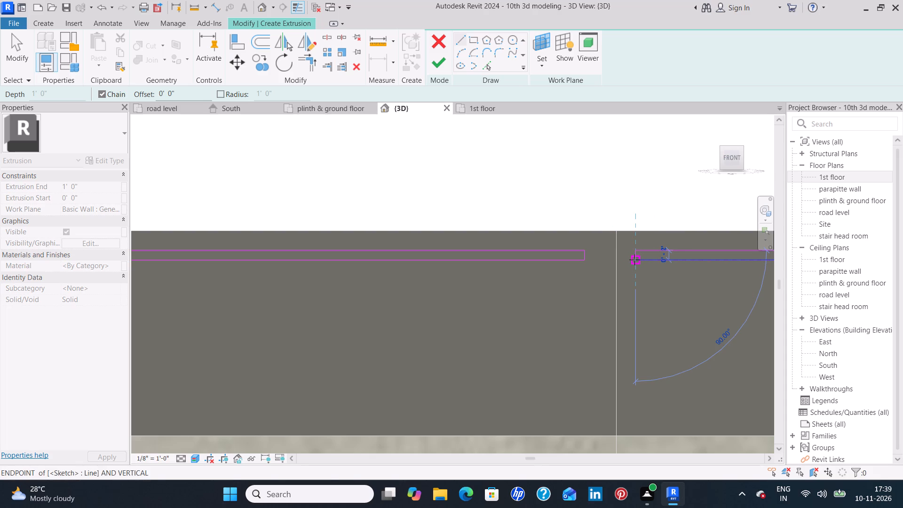
click(634, 260)
key(Escape)
middle_drag(691, 302, 355, 313)
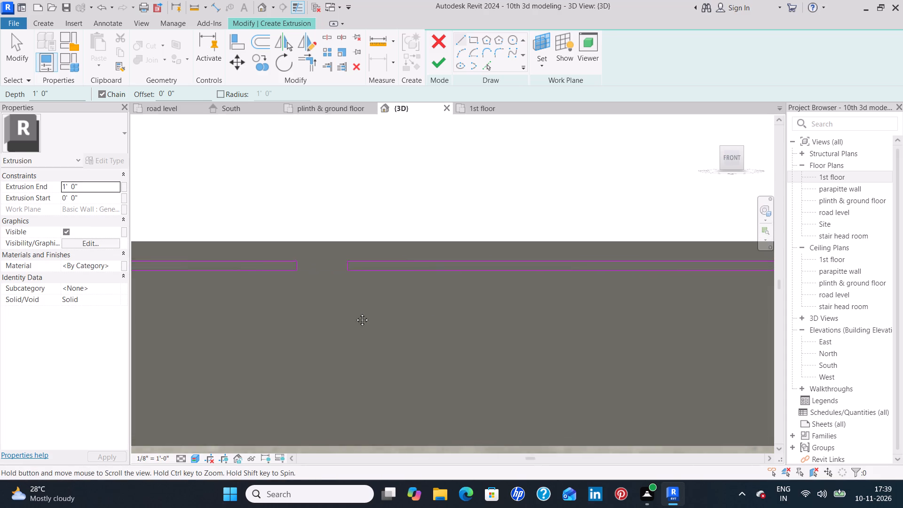
middle_drag(355, 313, 348, 313)
middle_drag(673, 311, 401, 304)
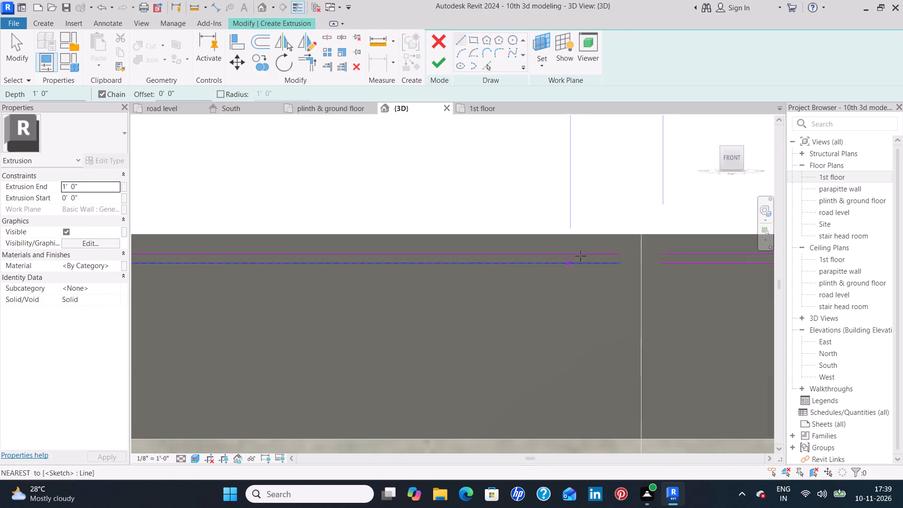
click(624, 252)
click(620, 262)
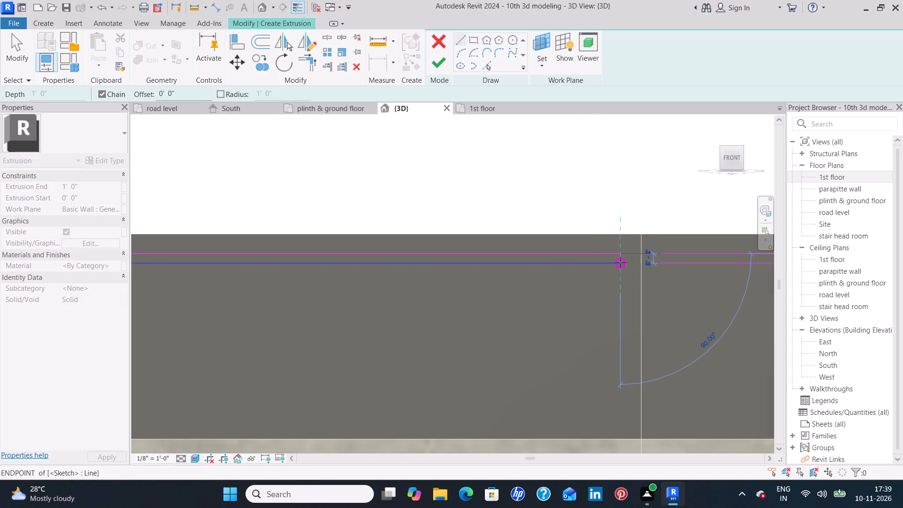
key(Escape)
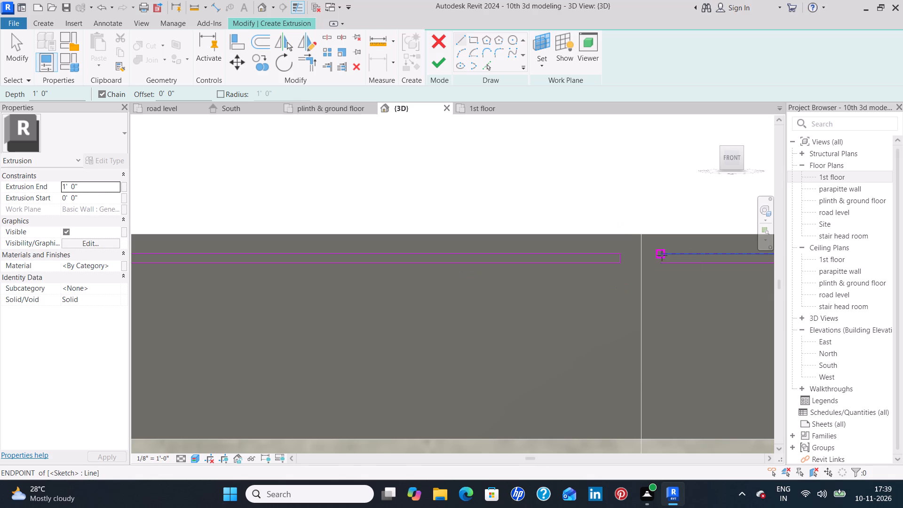
Close the right segment's 2" strip with short vertical lines joining the paired line endpoints at both ends.
click(660, 254)
click(660, 261)
key(Escape)
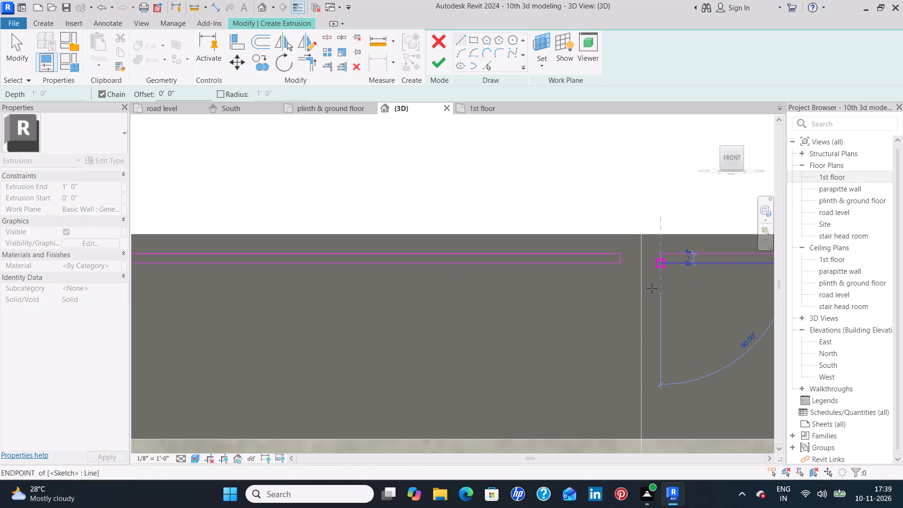
middle_drag(694, 305, 392, 316)
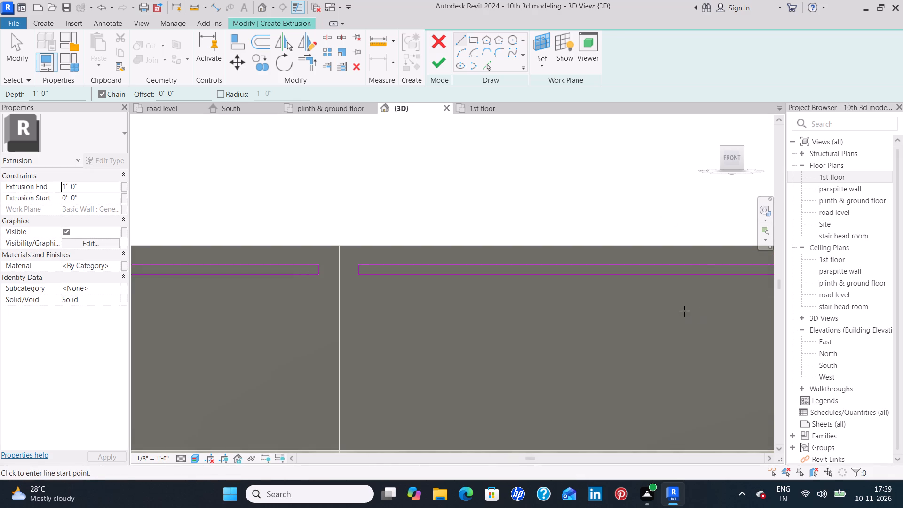
middle_drag(664, 310, 426, 295)
middle_drag(647, 288, 403, 287)
middle_drag(629, 309, 380, 276)
middle_drag(701, 273, 699, 273)
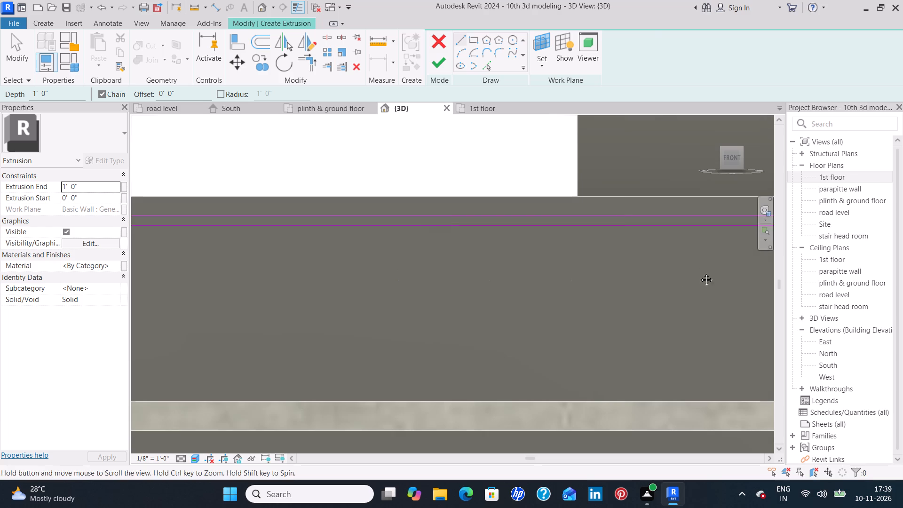
middle_drag(699, 273, 401, 285)
scroll(656, 283, down, 3)
middle_drag(656, 283, 546, 299)
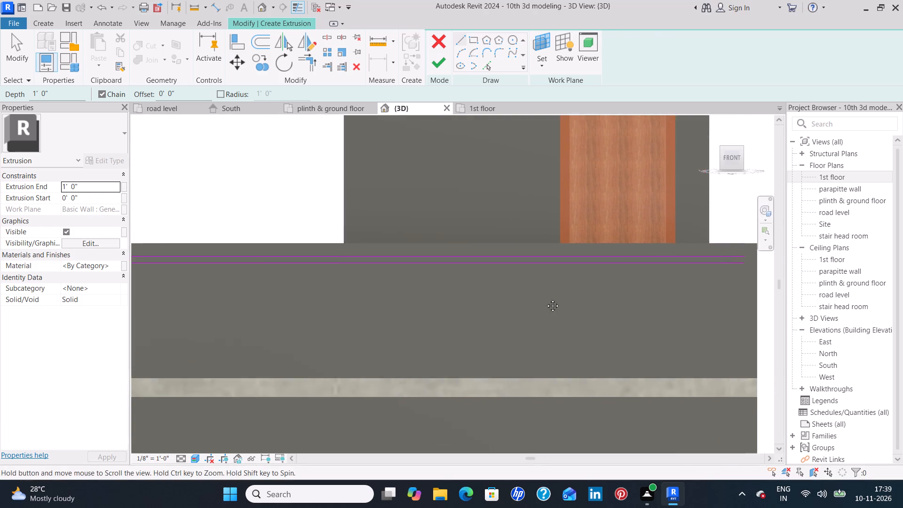
middle_drag(546, 299, 453, 308)
scroll(609, 274, up, 3)
click(604, 271)
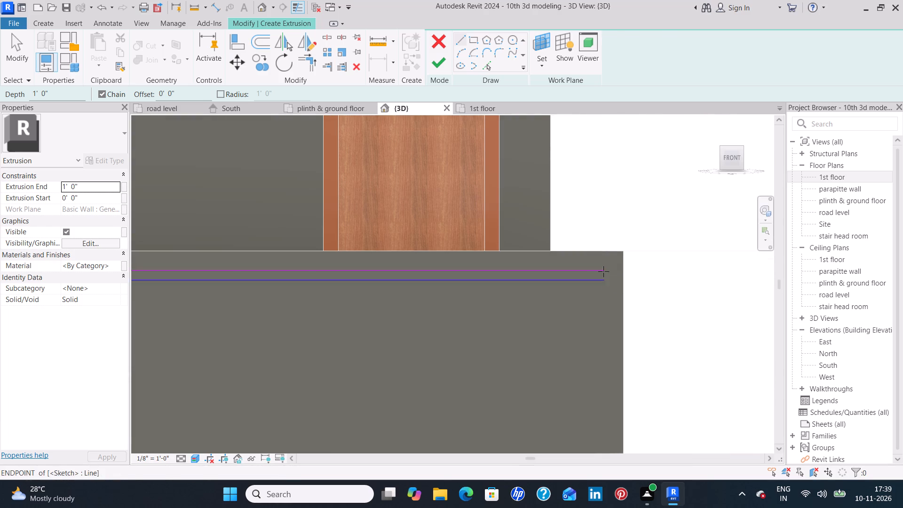
click(603, 280)
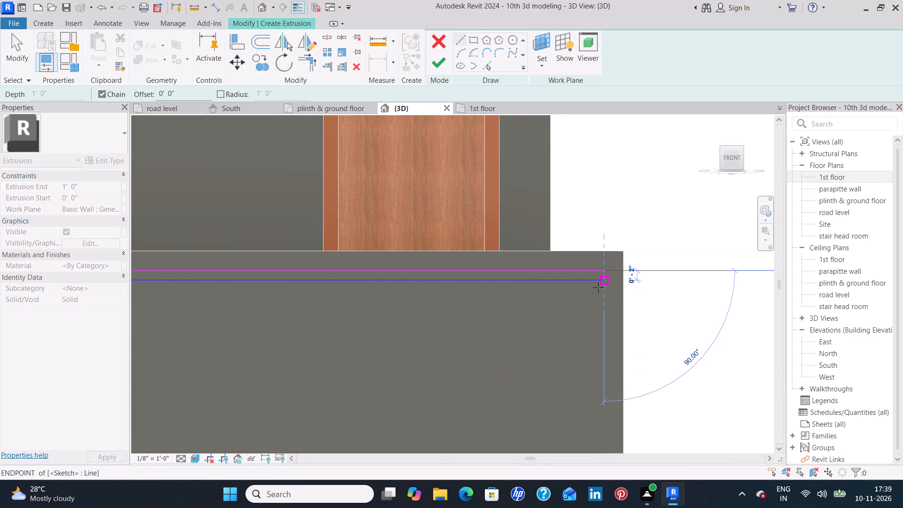
key(Escape)
key(Escape)
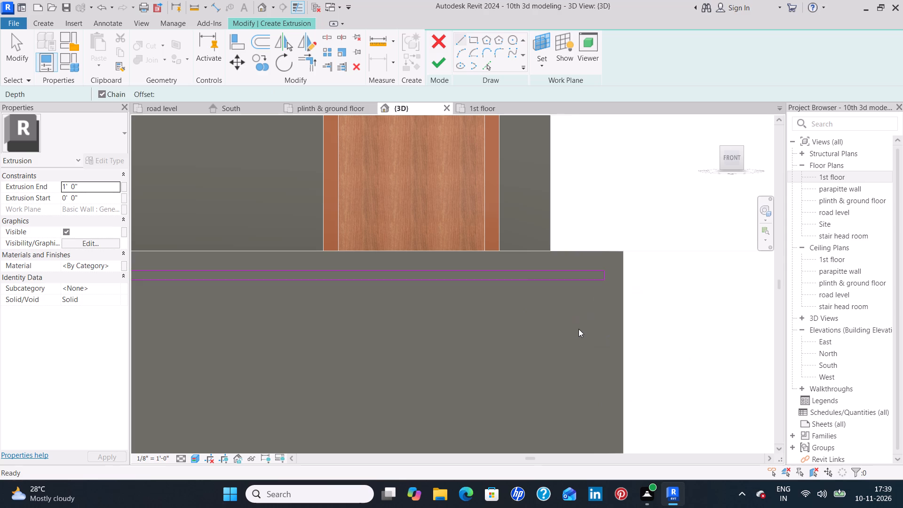
Copy the right segment's closed 2" strip about 2'-8" straight down, near the bottom of the parapet.
scroll(578, 329, down, 4)
middle_drag(528, 357, 610, 310)
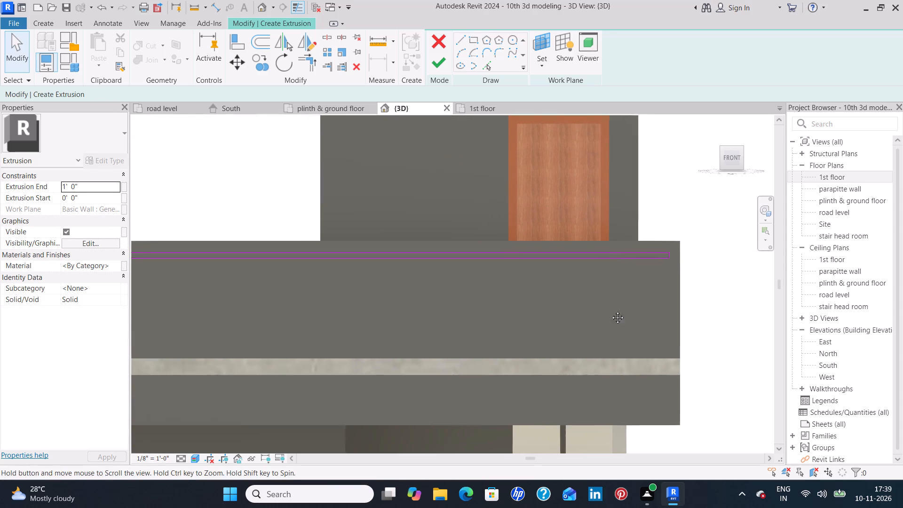
middle_drag(610, 310, 612, 310)
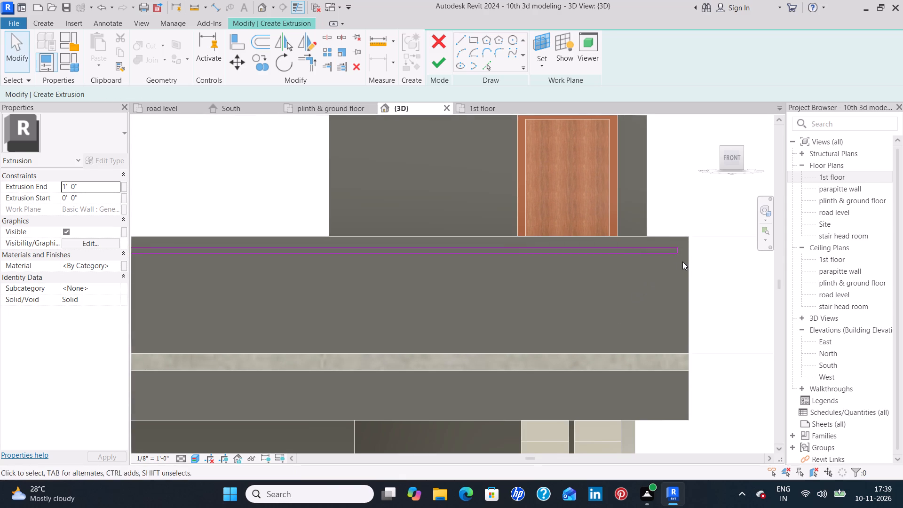
drag(683, 261, 582, 248)
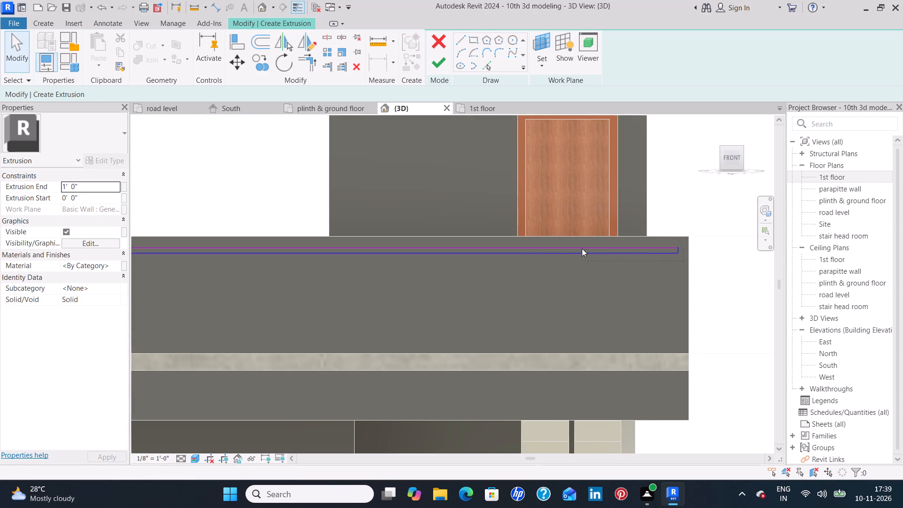
drag(582, 248, 497, 243)
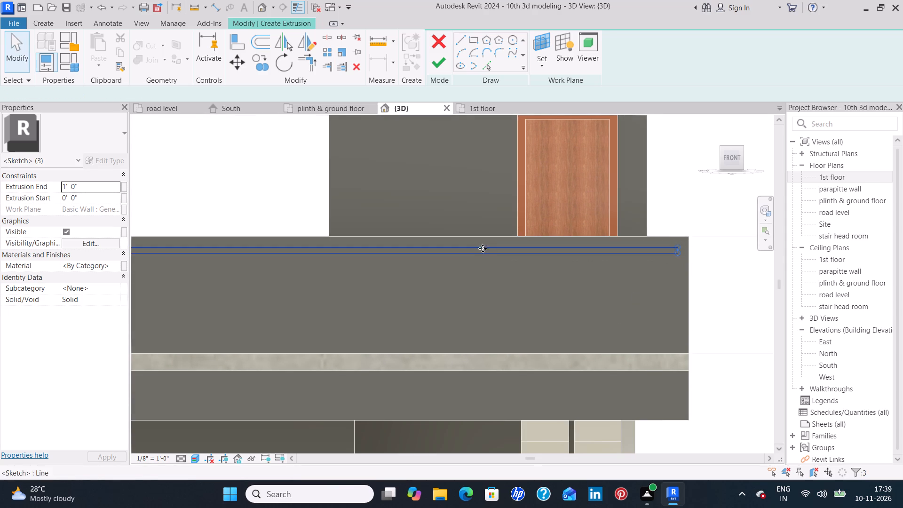
scroll(422, 272, down, 1)
middle_drag(422, 272, 656, 274)
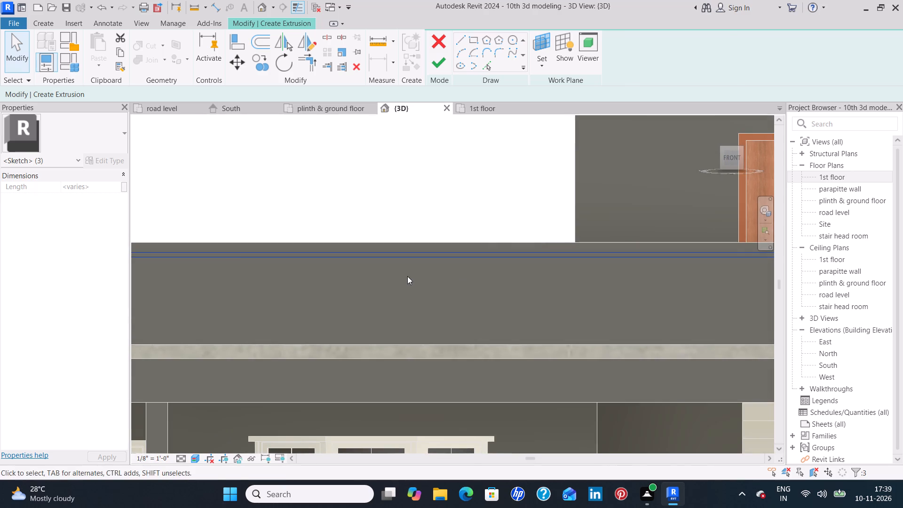
middle_drag(404, 275, 620, 275)
scroll(333, 254, up, 3)
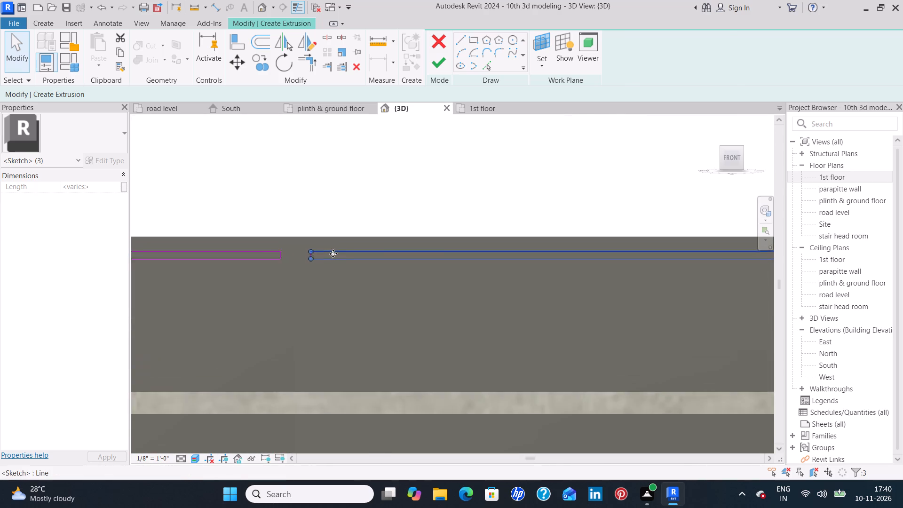
scroll(333, 254, up, 5)
middle_drag(337, 249, 556, 257)
scroll(520, 274, up, 4)
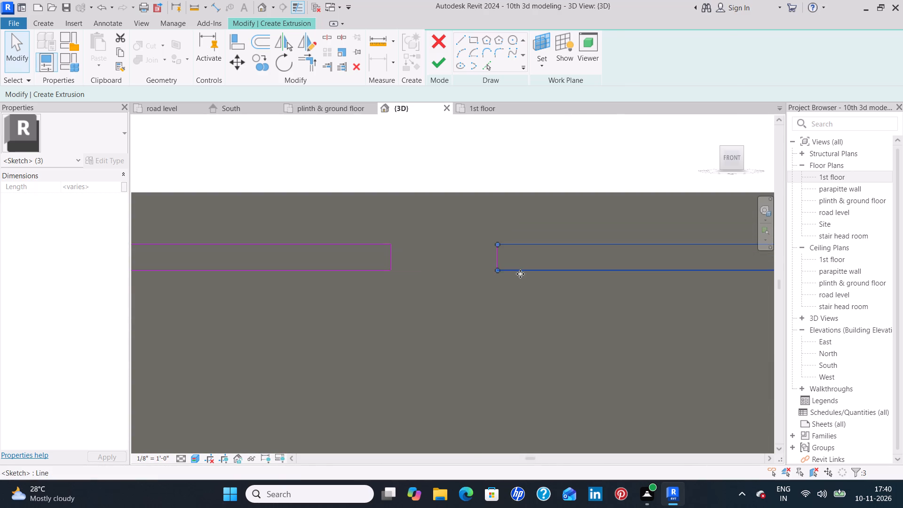
ctrl+click(499, 260)
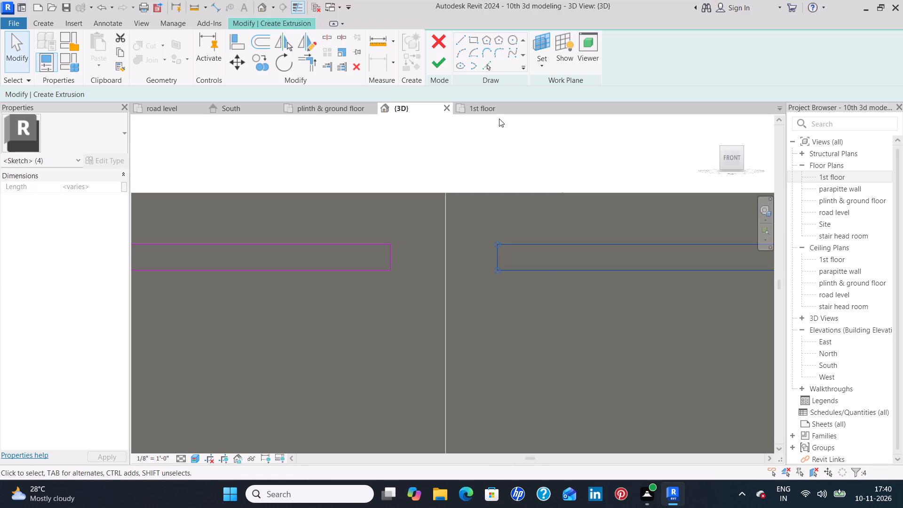
click(257, 60)
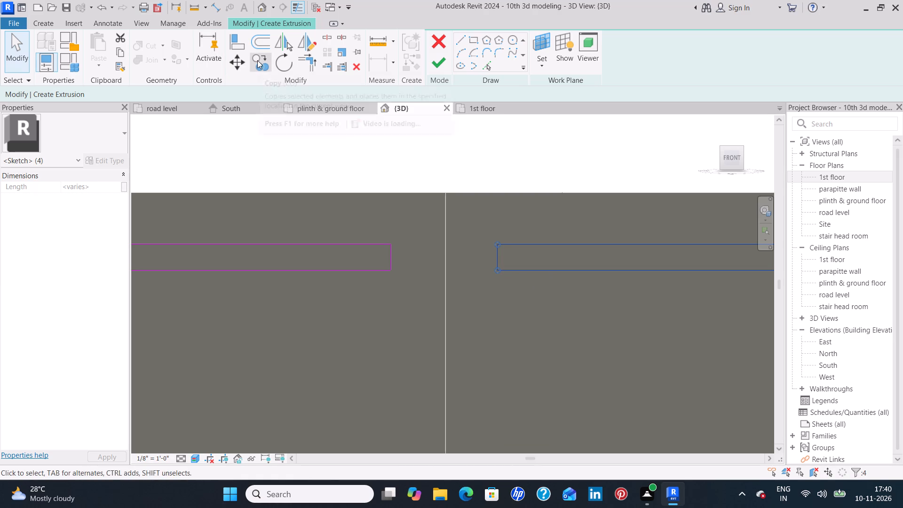
click(498, 245)
middle_drag(482, 386, 483, 384)
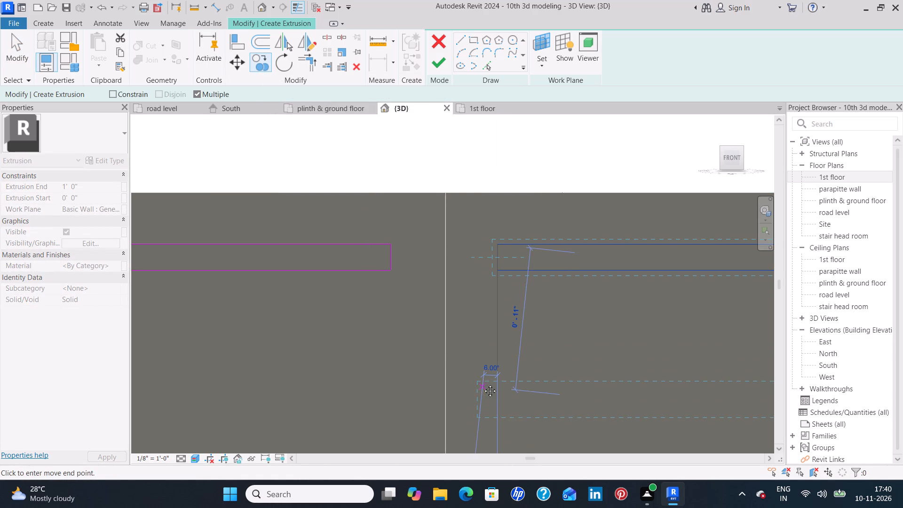
middle_drag(483, 384, 496, 251)
scroll(504, 271, down, 2)
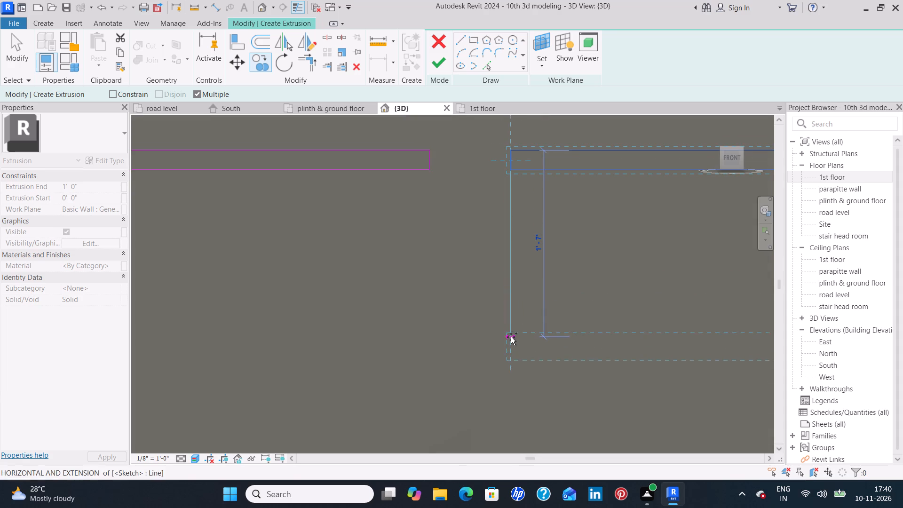
middle_drag(510, 339, 507, 226)
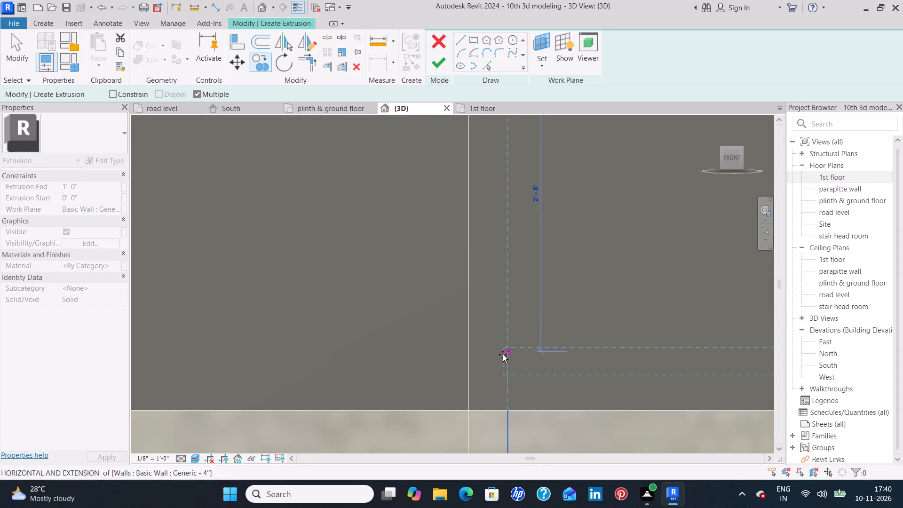
click(503, 355)
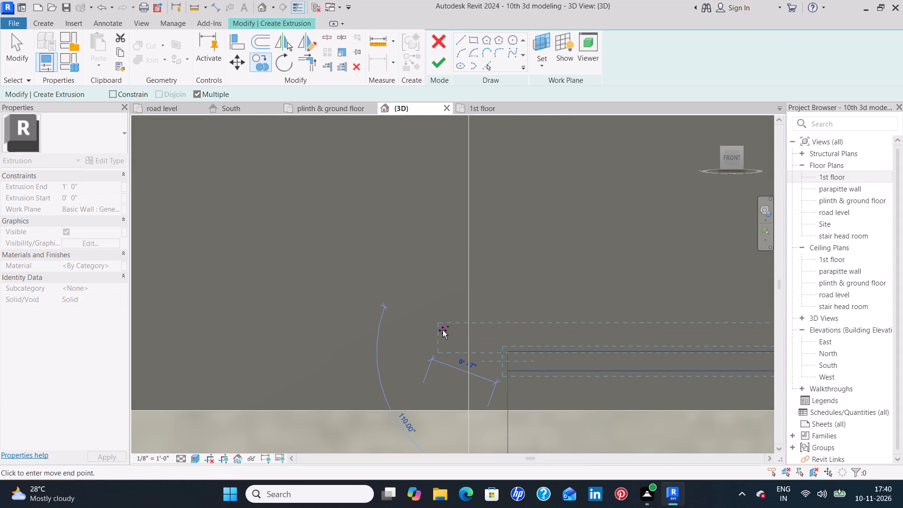
key(Escape)
key(Escape)
Copy the middle segment's closed 2" strip about 2'-8" straight down, level with the right segment's lower strip.
scroll(394, 210, down, 4)
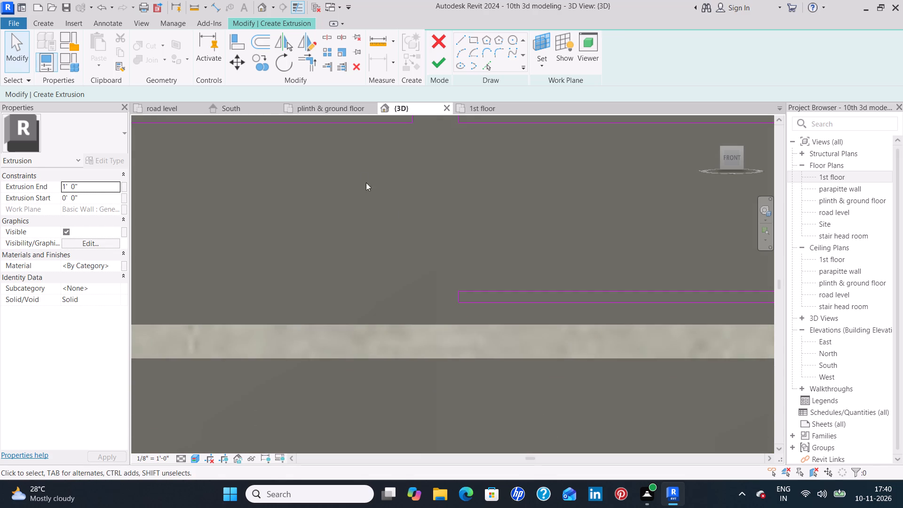
middle_drag(356, 173, 375, 244)
scroll(388, 210, down, 2)
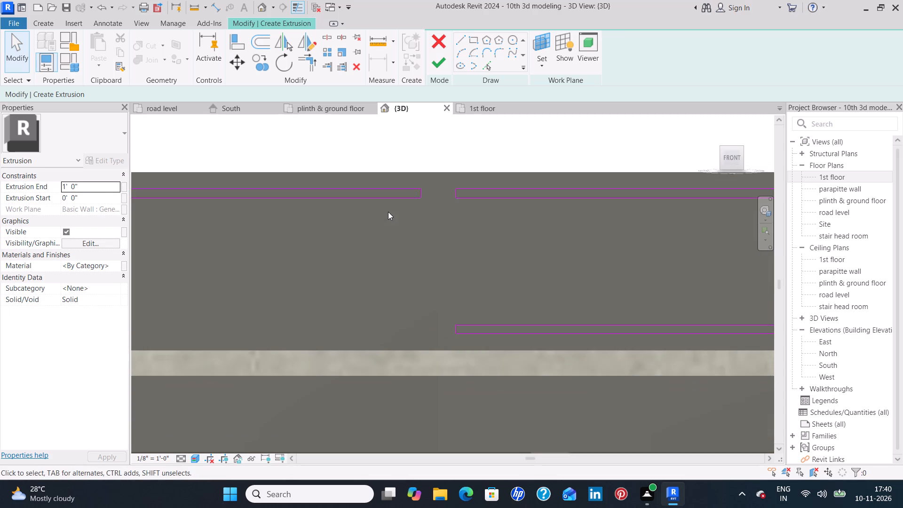
middle_drag(382, 214, 420, 266)
scroll(437, 253, up, 4)
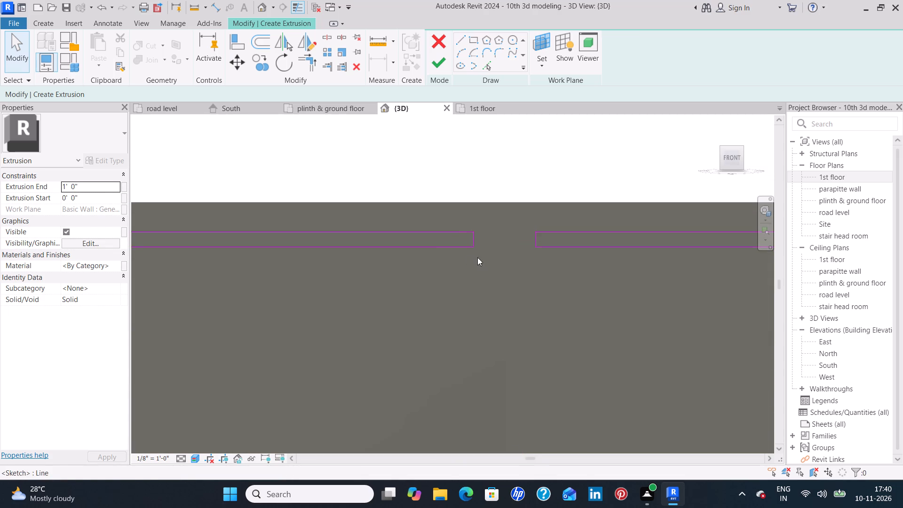
drag(481, 257, 370, 209)
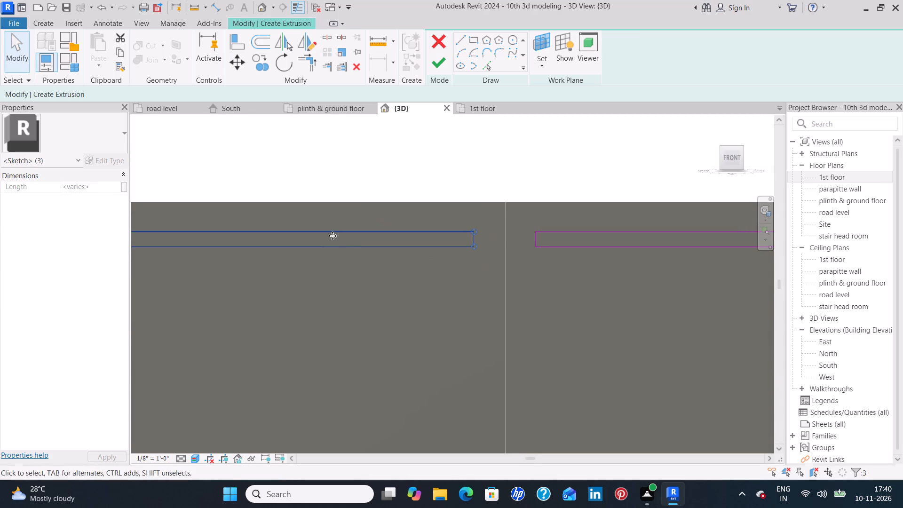
scroll(333, 236, down, 4)
middle_drag(276, 254, 498, 286)
middle_drag(245, 286, 385, 296)
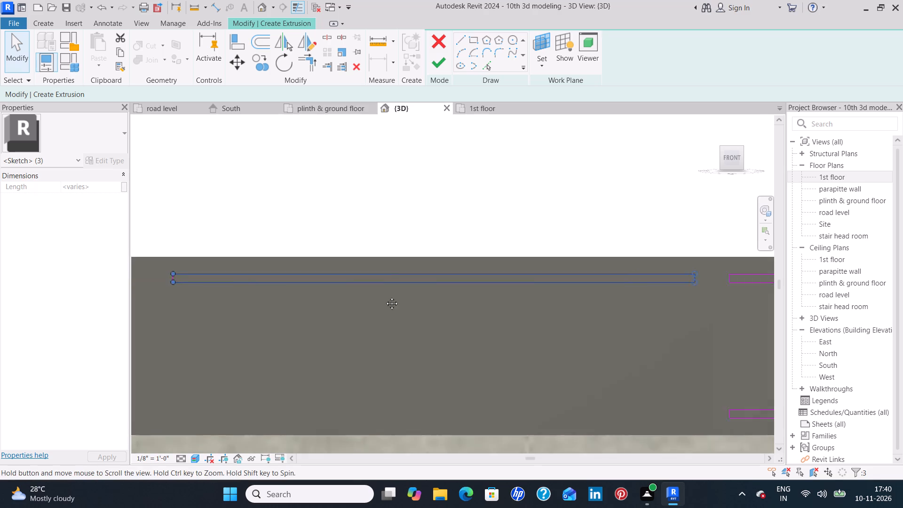
middle_drag(385, 296, 460, 296)
scroll(341, 278, up, 7)
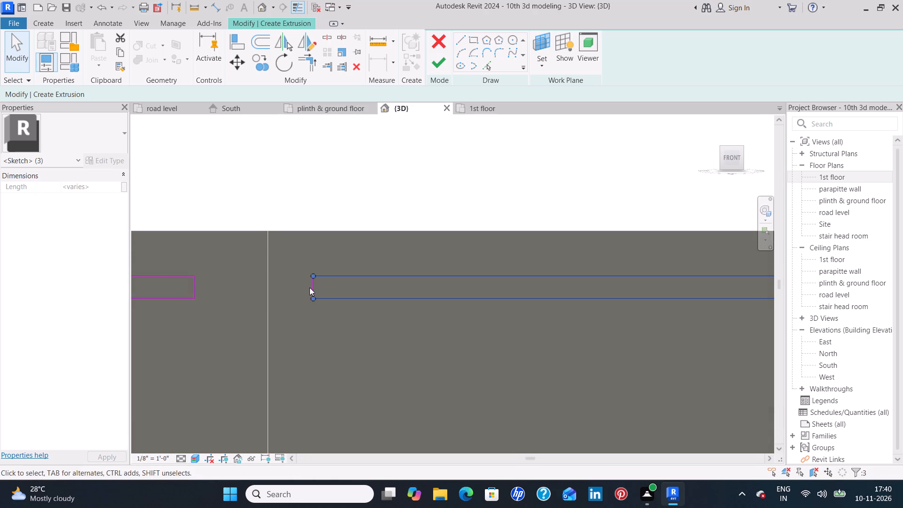
ctrl+click(309, 288)
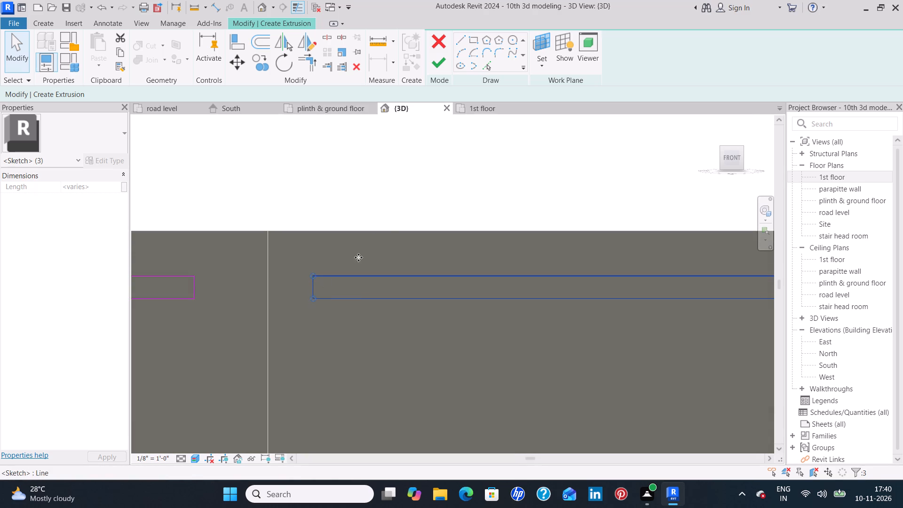
click(262, 64)
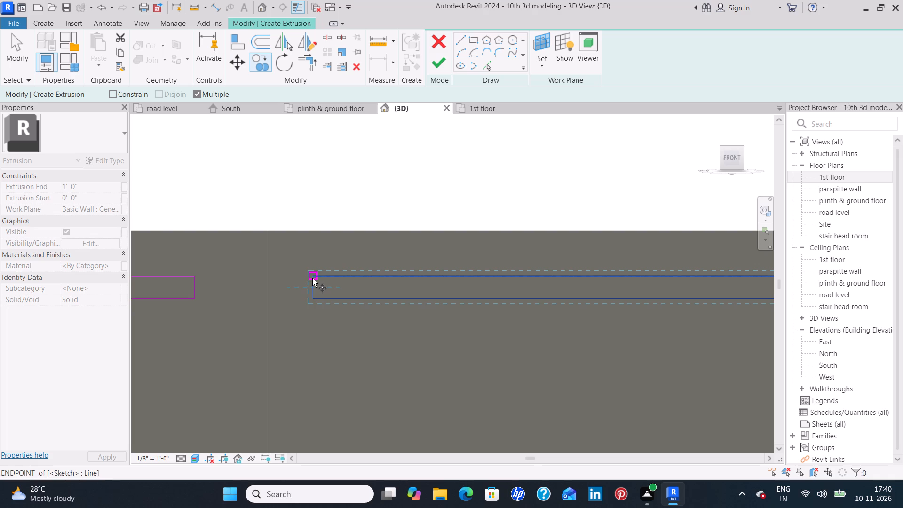
click(312, 278)
middle_drag(305, 371, 330, 202)
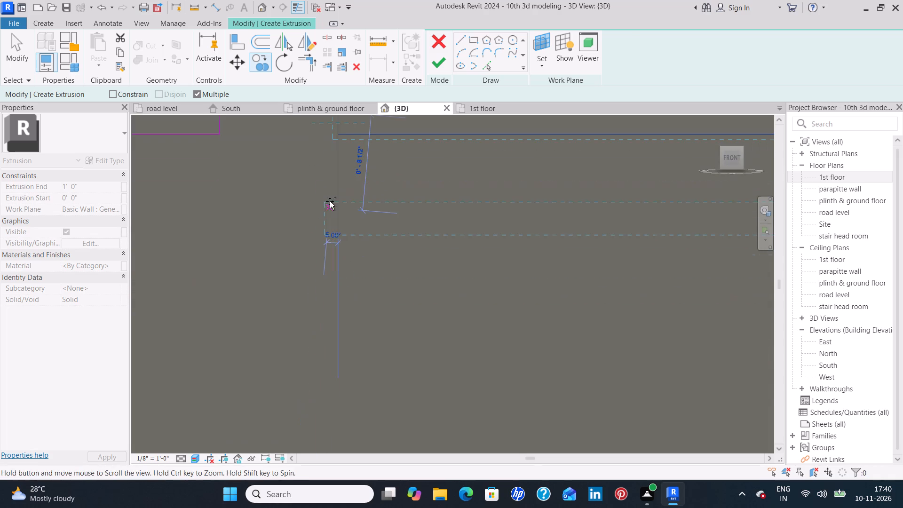
middle_drag(337, 380, 355, 237)
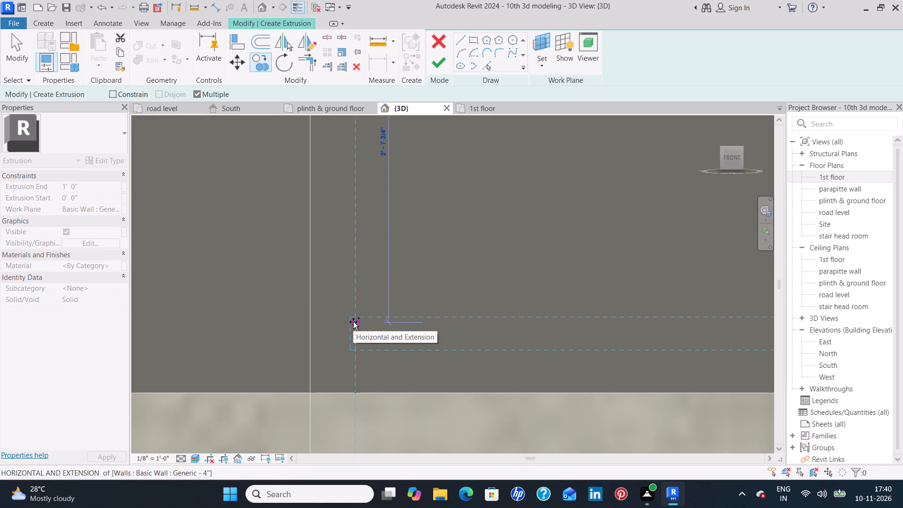
scroll(353, 322, down, 11)
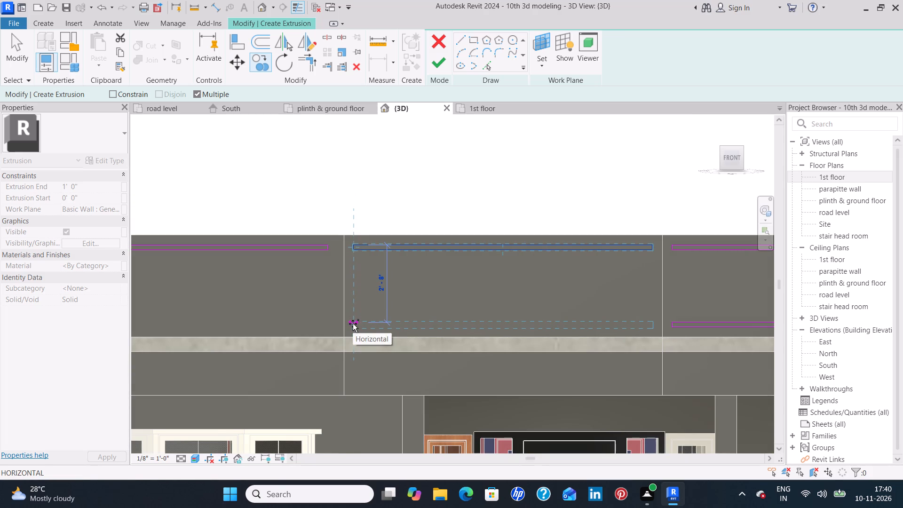
click(353, 324)
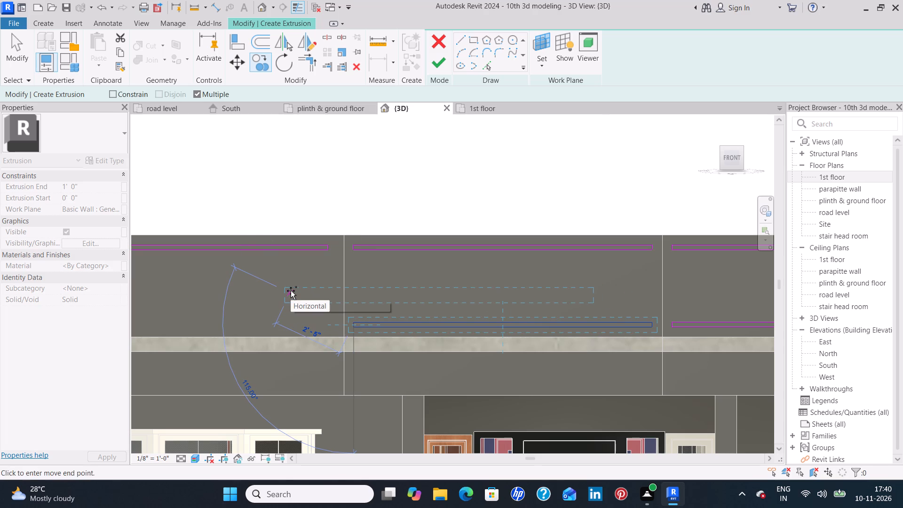
key(Escape)
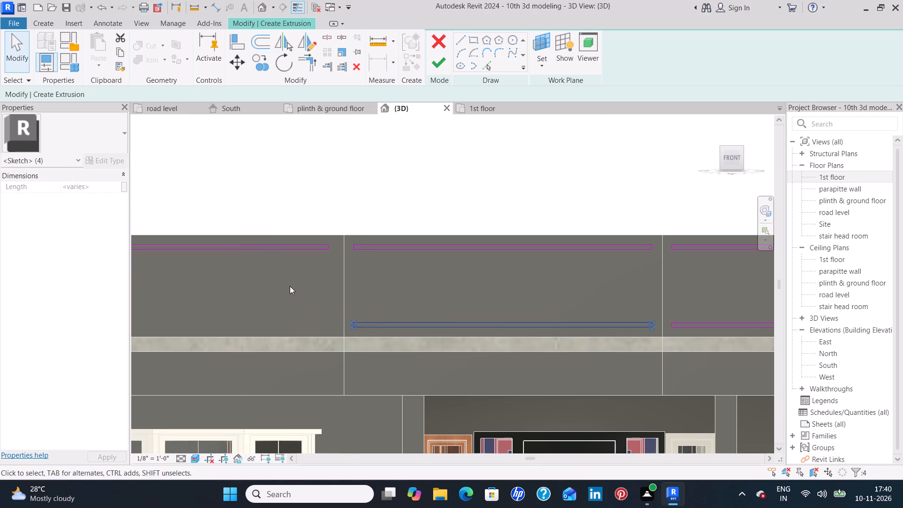
middle_drag(290, 286, 398, 286)
key(Escape)
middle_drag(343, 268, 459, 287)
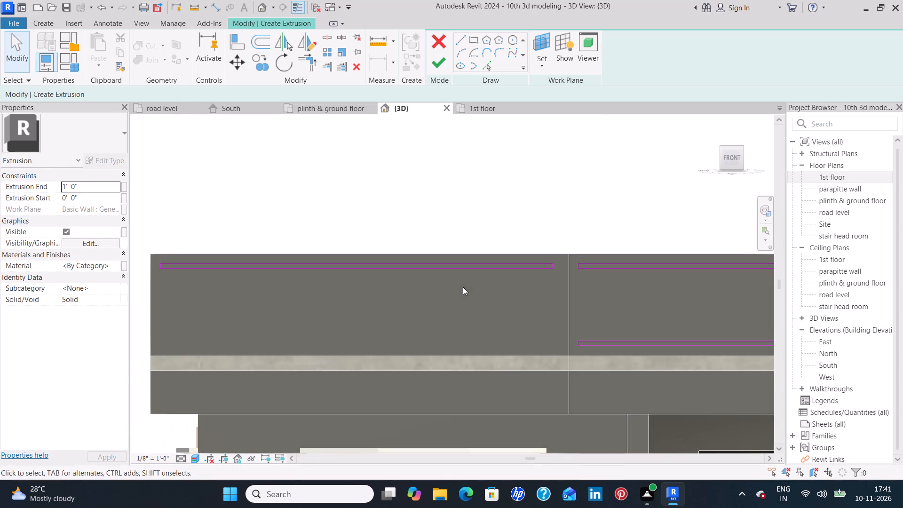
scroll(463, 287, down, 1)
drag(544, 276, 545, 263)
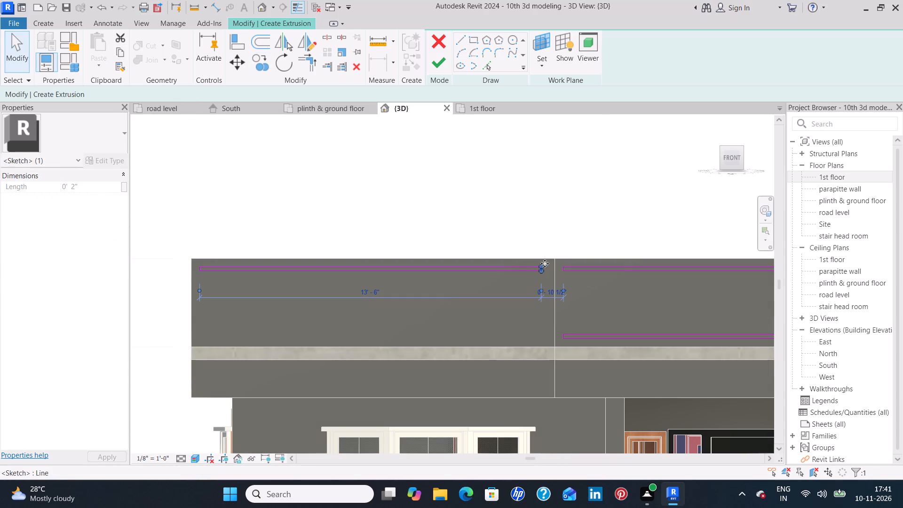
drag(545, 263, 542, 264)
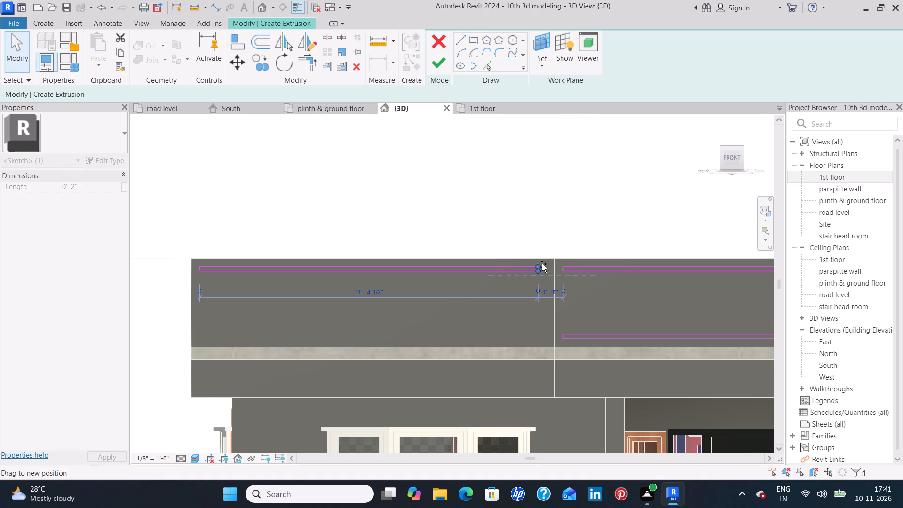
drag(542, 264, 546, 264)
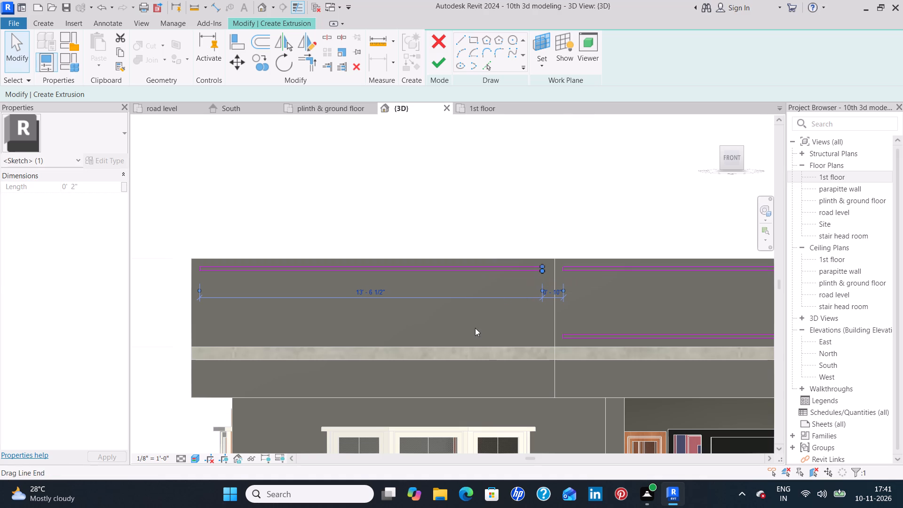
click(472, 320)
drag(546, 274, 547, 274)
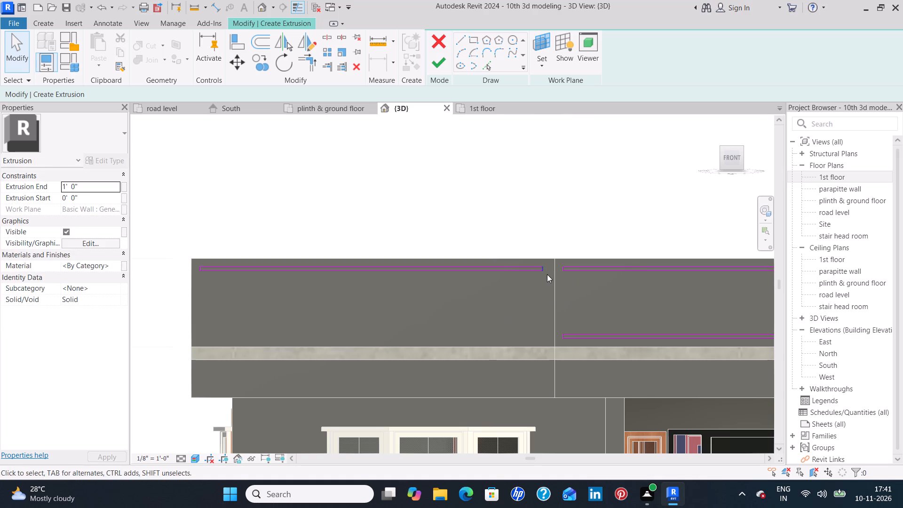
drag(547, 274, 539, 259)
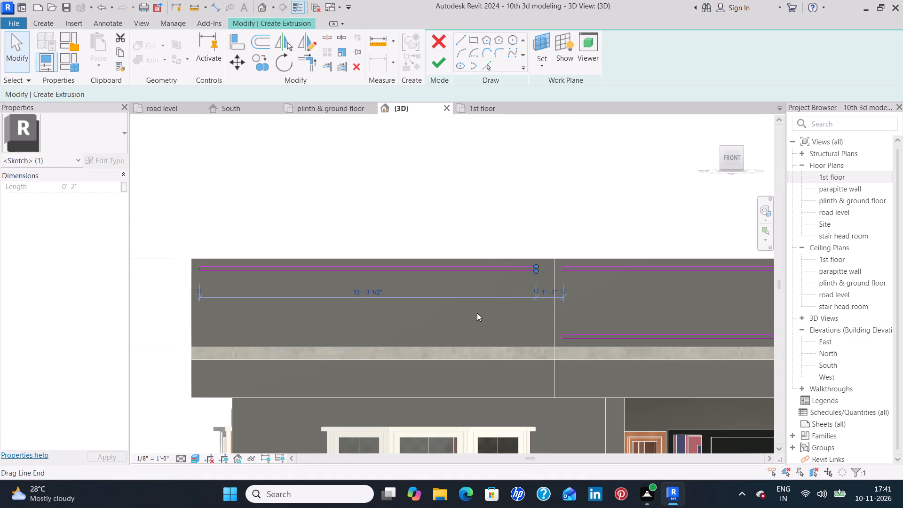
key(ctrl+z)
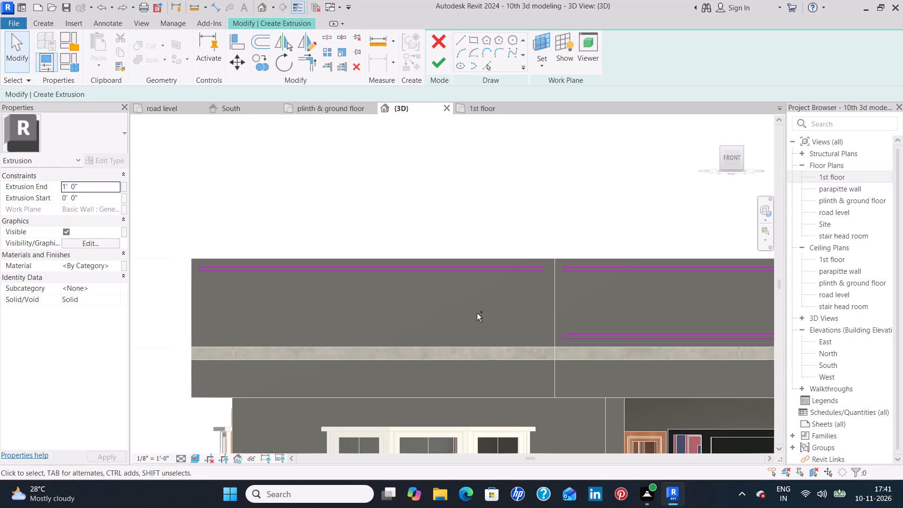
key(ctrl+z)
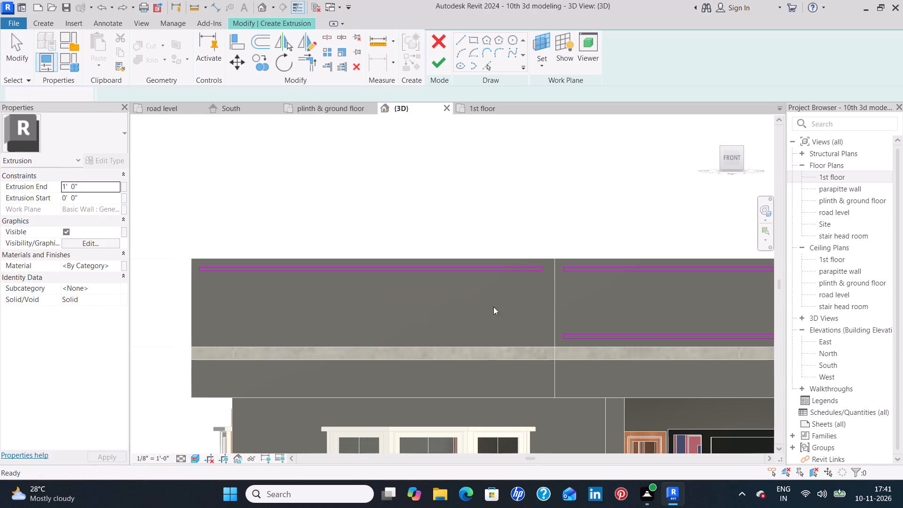
Copy the left segment's closed 2" strip about 2'-8" down, level with the middle segment's lower strip.
drag(545, 282, 525, 258)
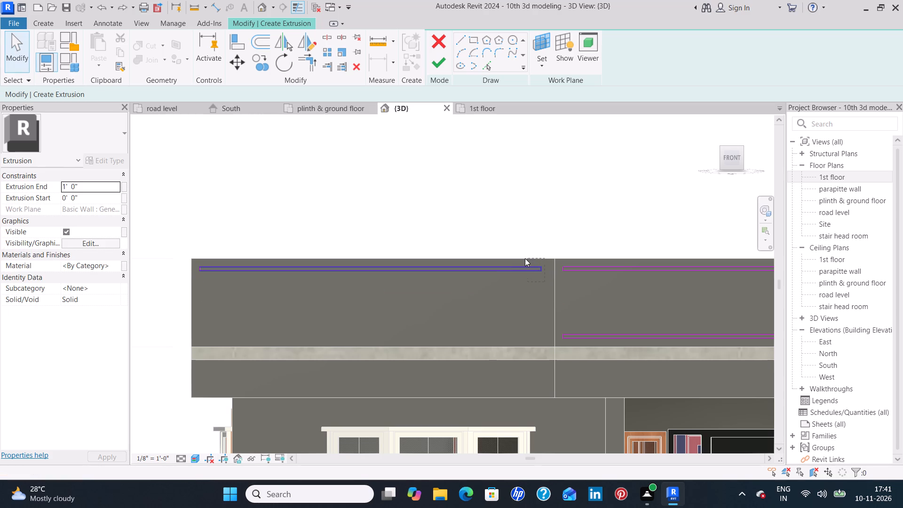
drag(525, 258, 508, 262)
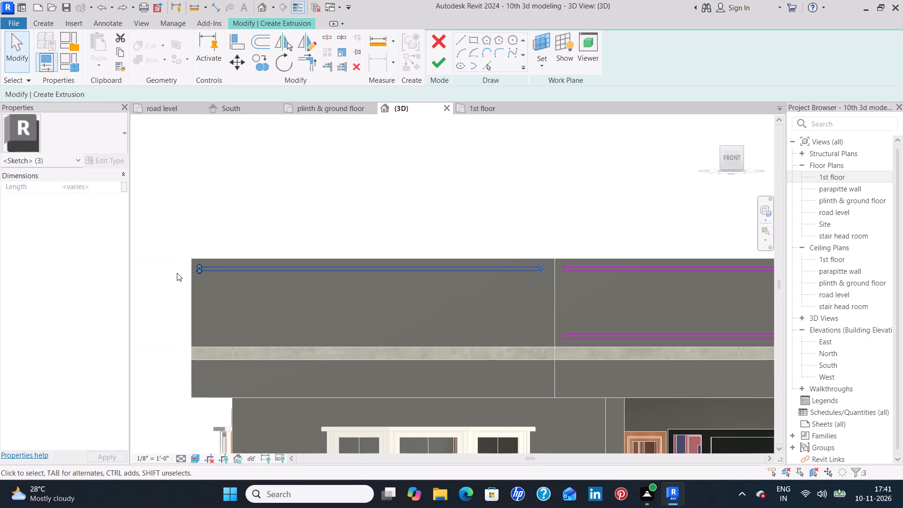
scroll(204, 265, up, 12)
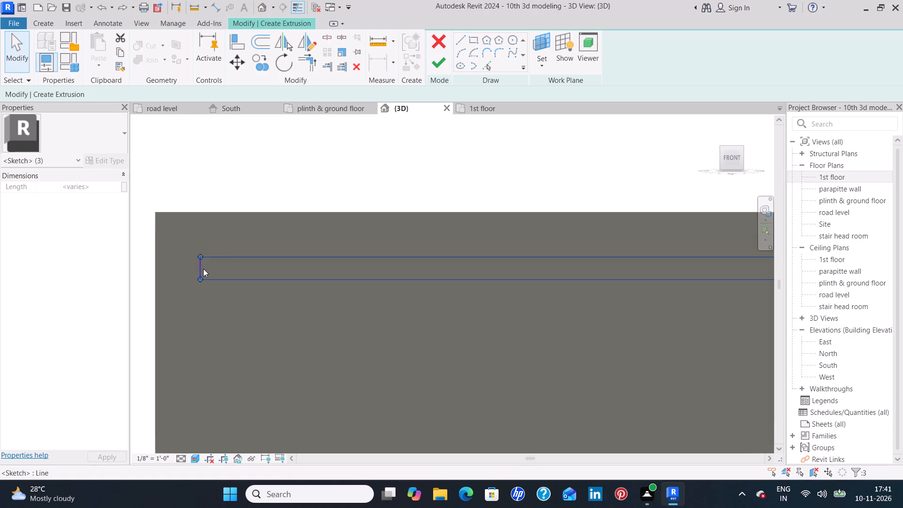
ctrl+click(203, 269)
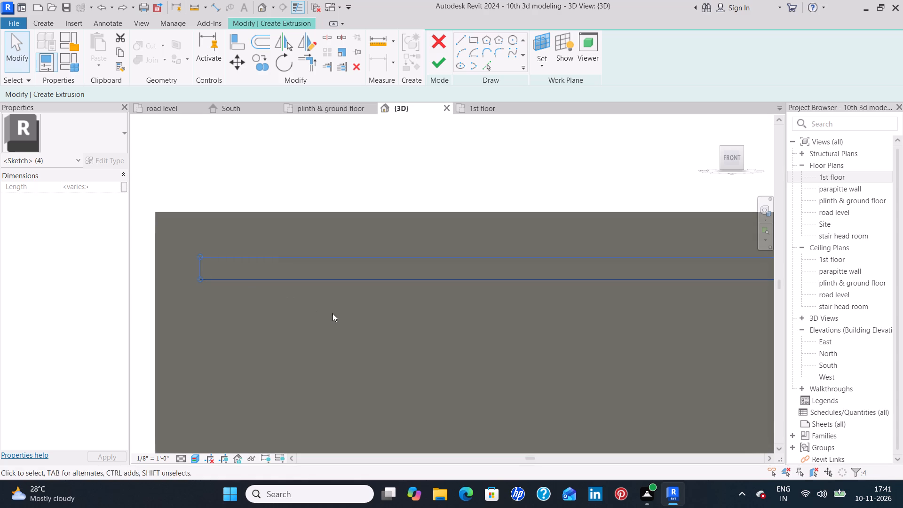
scroll(333, 313, down, 1)
click(264, 56)
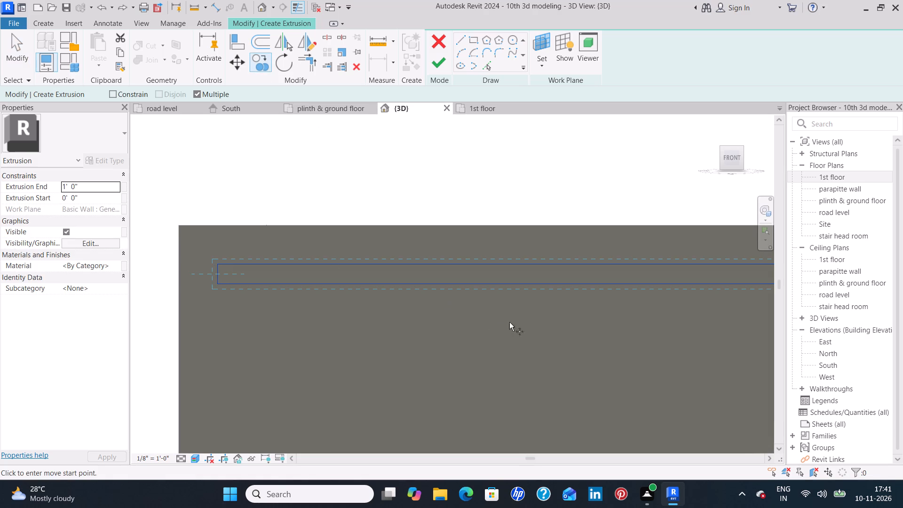
scroll(618, 318, down, 3)
middle_drag(613, 321, 355, 333)
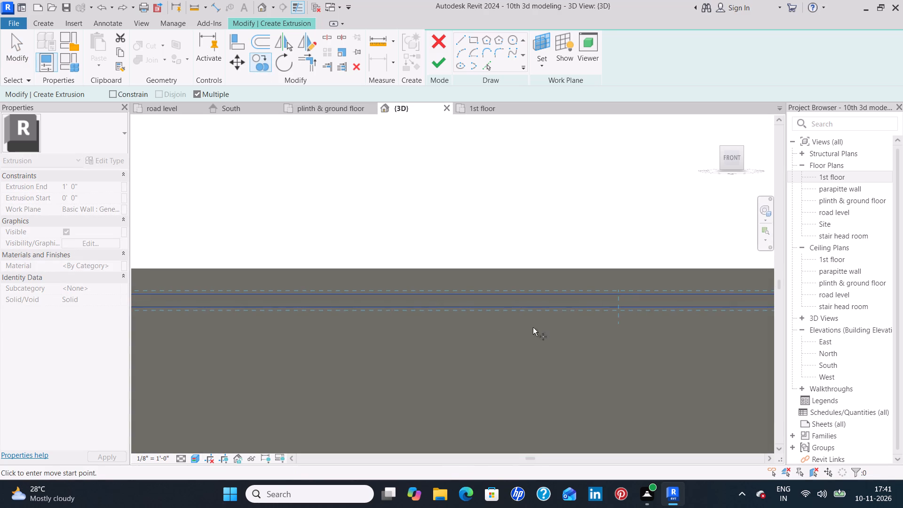
middle_drag(561, 326, 356, 300)
scroll(544, 319, down, 1)
scroll(610, 339, down, 3)
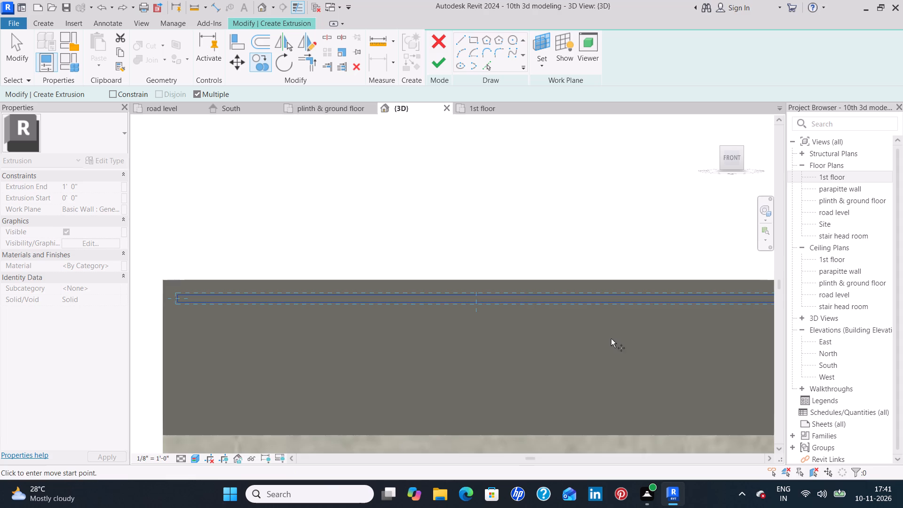
middle_drag(595, 335, 380, 333)
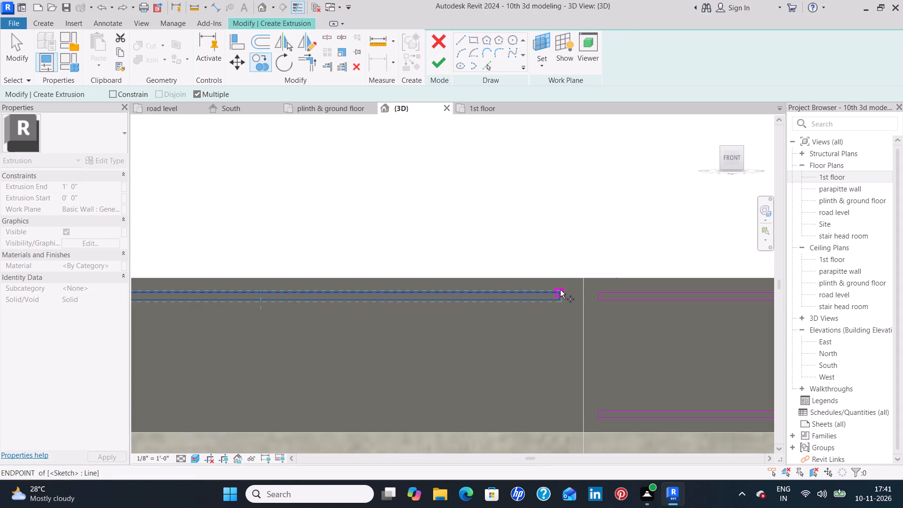
click(559, 291)
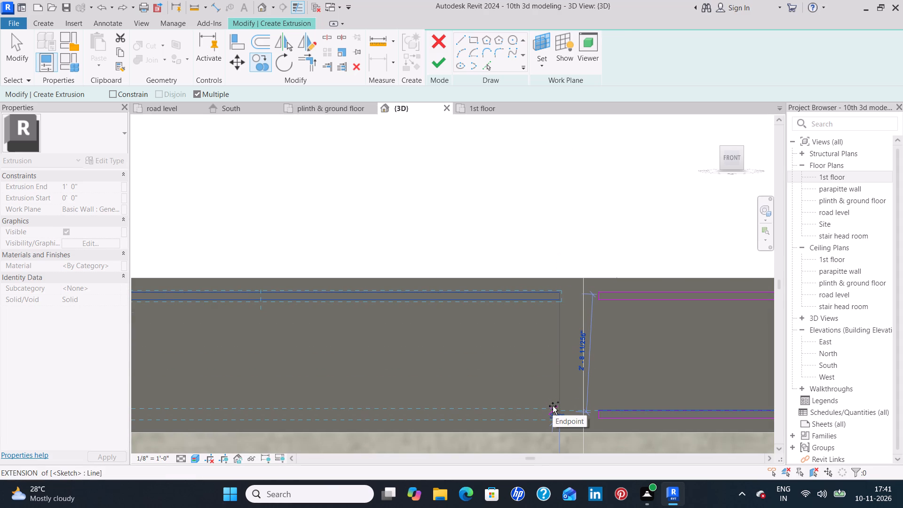
click(553, 406)
key(Escape)
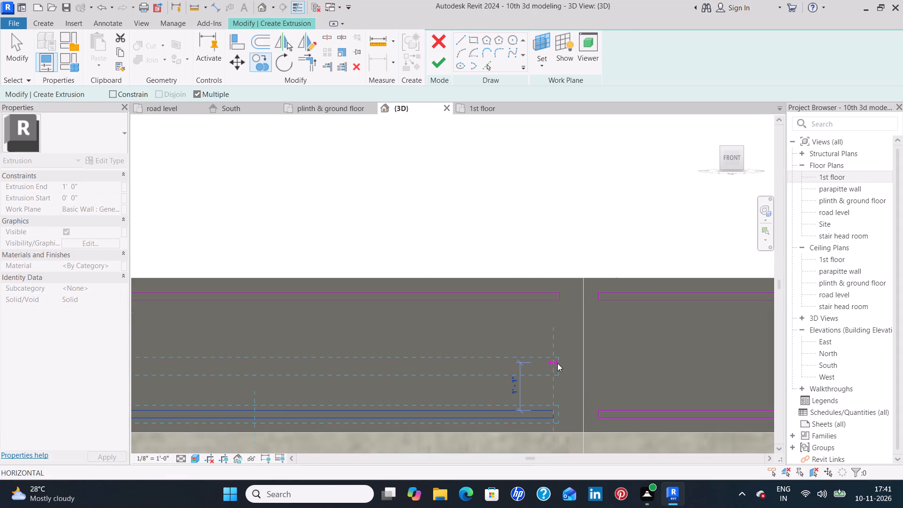
key(Escape)
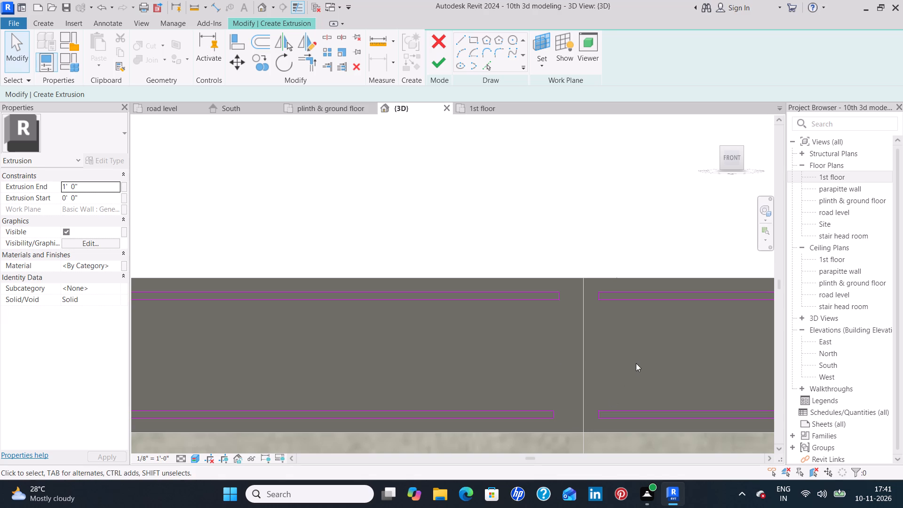
Examine the upper and lower strip profiles across all three parapet segments on the front facade.
scroll(636, 363, down, 3)
middle_drag(625, 365, 522, 362)
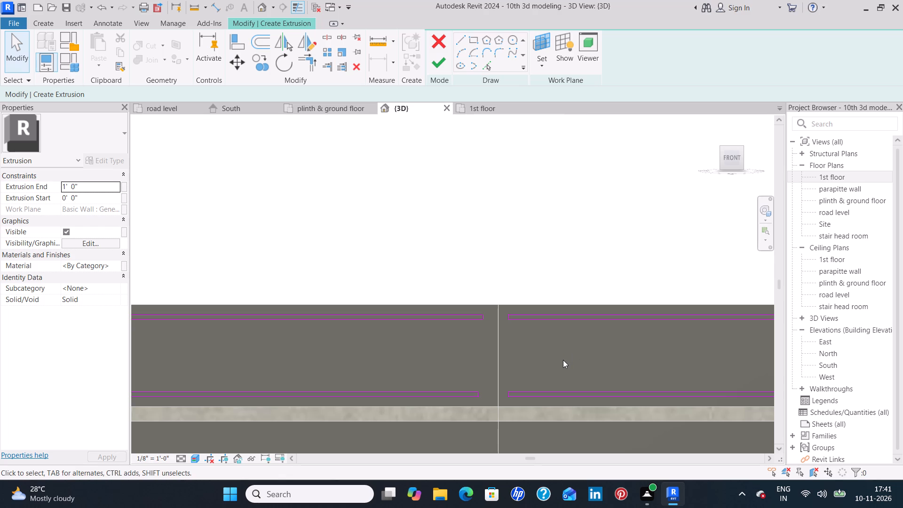
scroll(514, 294, down, 1)
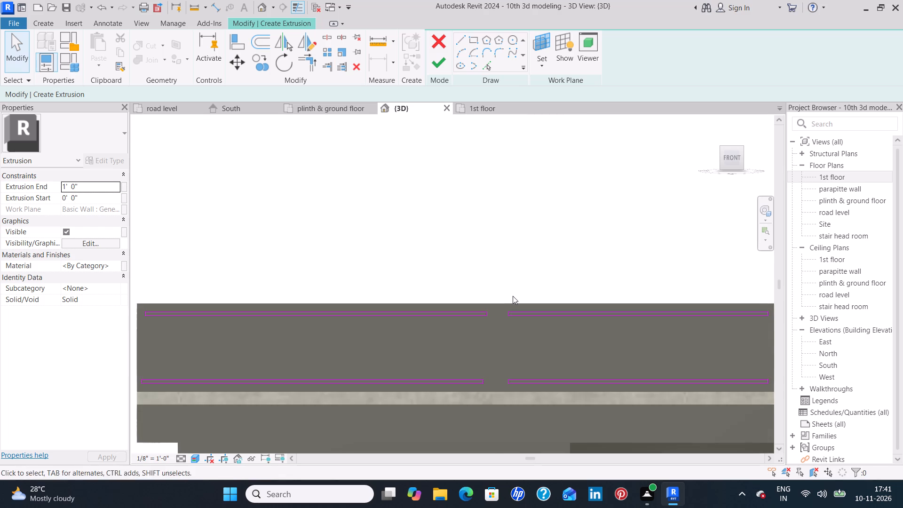
middle_drag(513, 296, 506, 332)
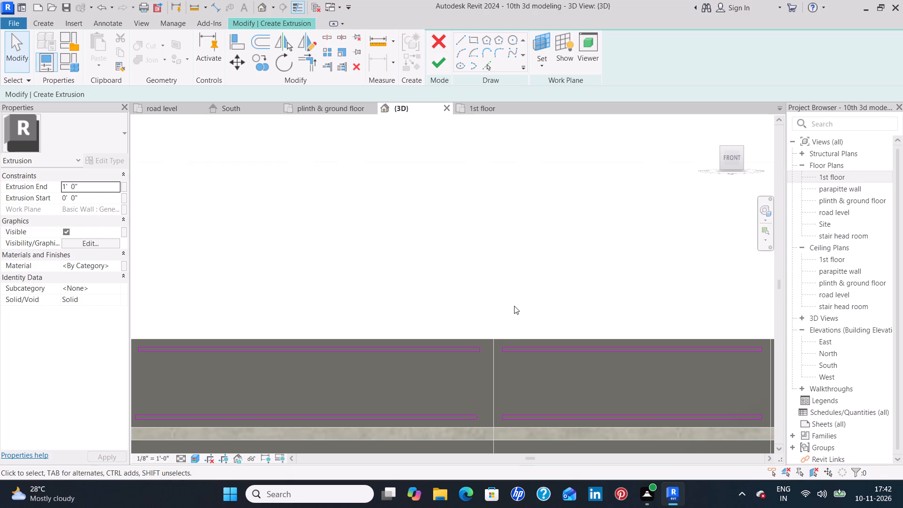
middle_drag(515, 305, 515, 317)
scroll(515, 317, down, 4)
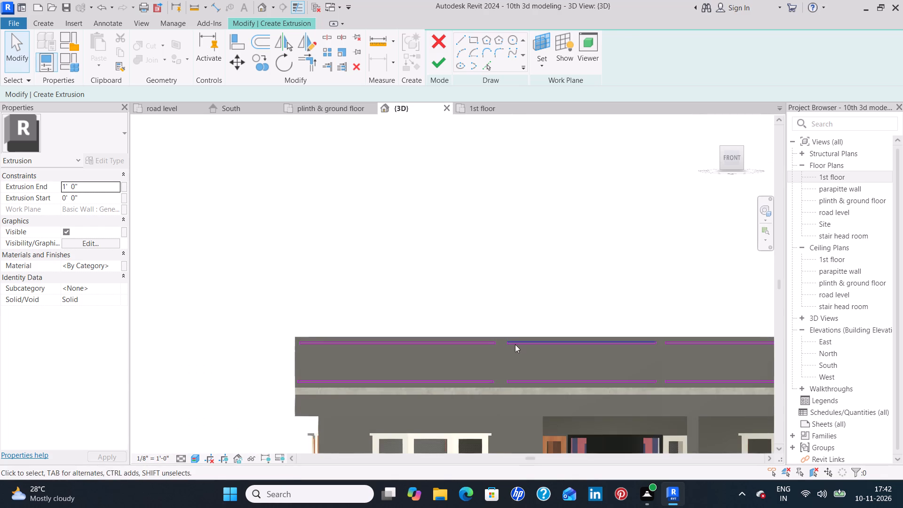
middle_drag(539, 355, 481, 270)
middle_drag(530, 230, 441, 198)
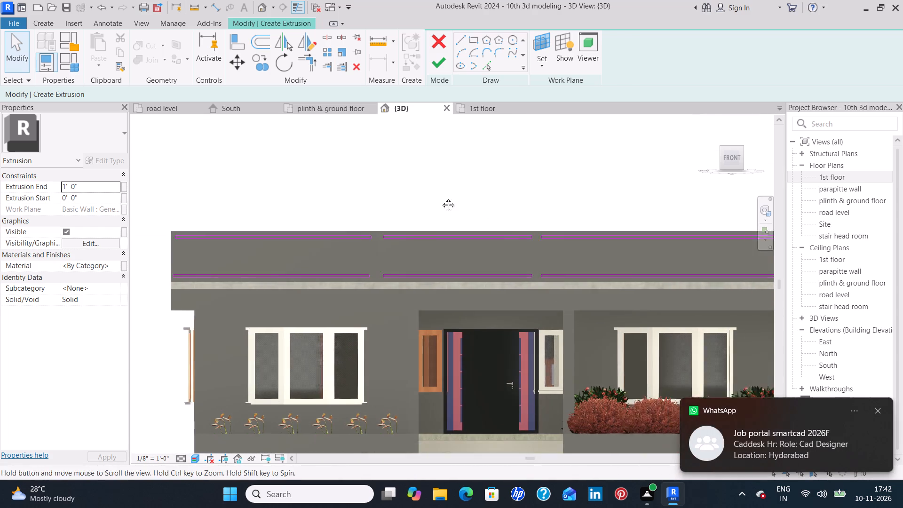
middle_drag(441, 198, 422, 190)
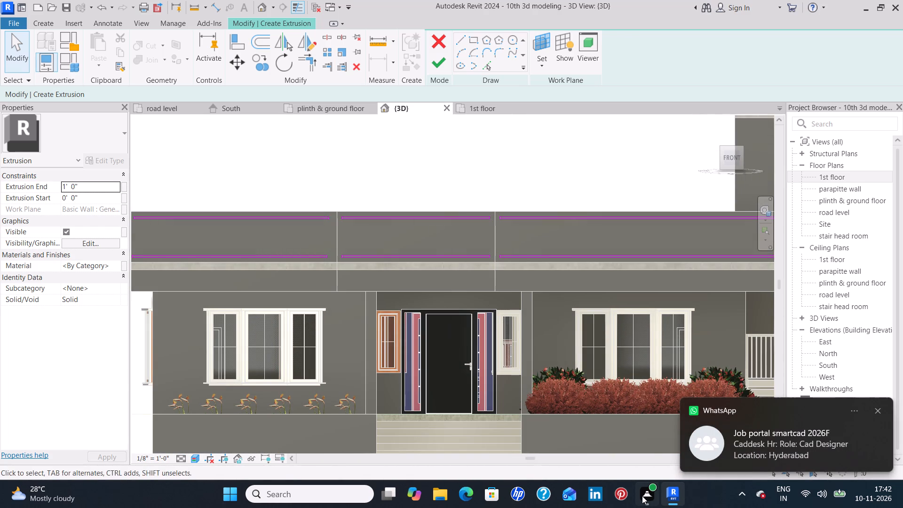
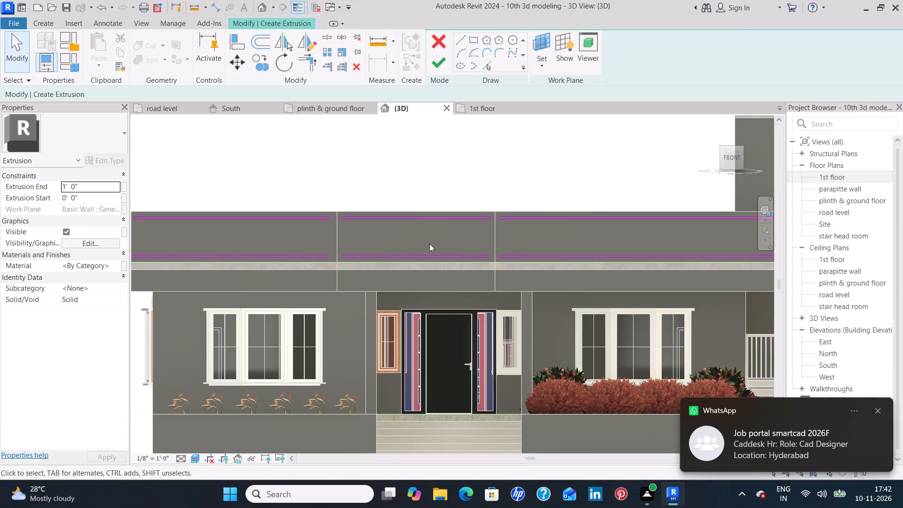
Sketch a rectangle about 1'-6" wide and 1'-5" high between the strips near the left end of the parapet's left segment.
middle_drag(314, 230, 517, 242)
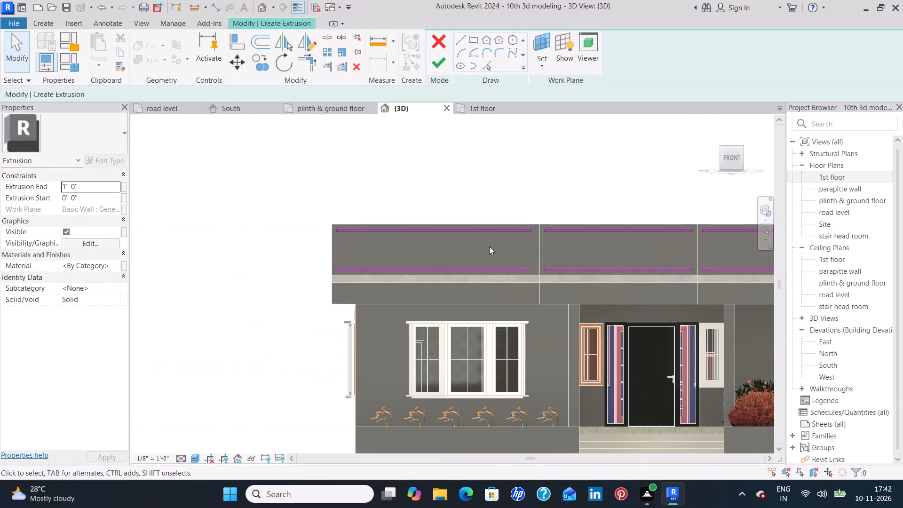
middle_drag(617, 257, 474, 234)
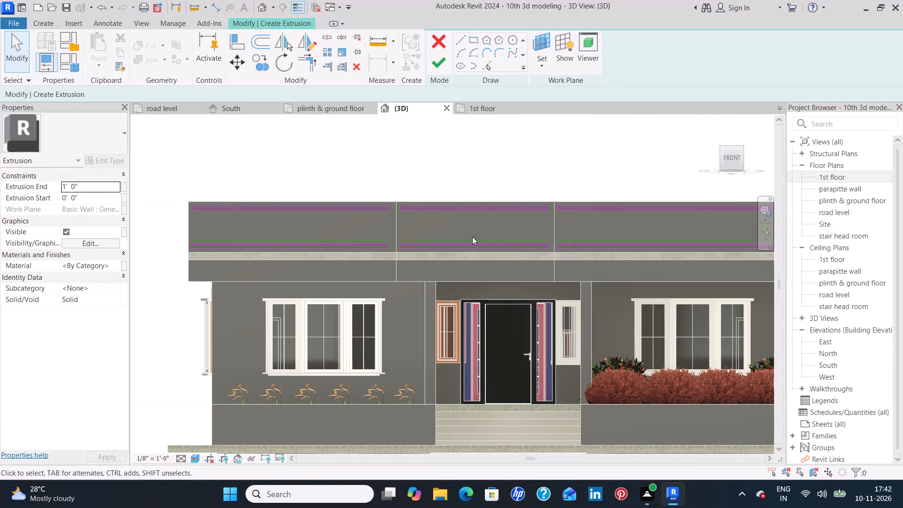
middle_drag(602, 218, 513, 236)
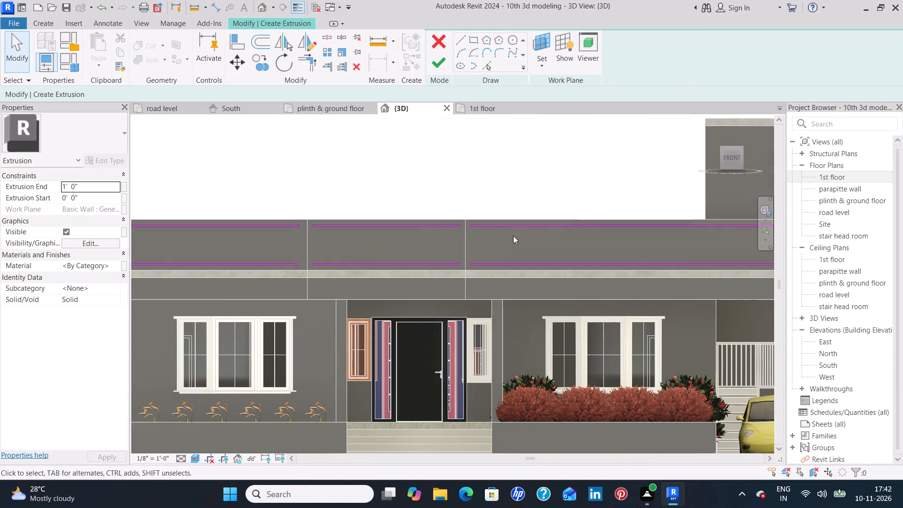
scroll(524, 234, down, 1)
middle_drag(606, 233, 553, 244)
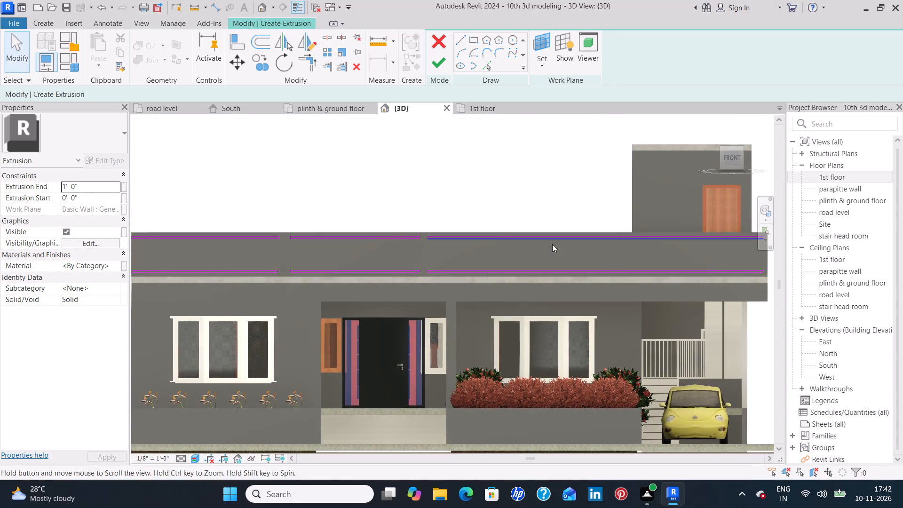
scroll(634, 255, down, 1)
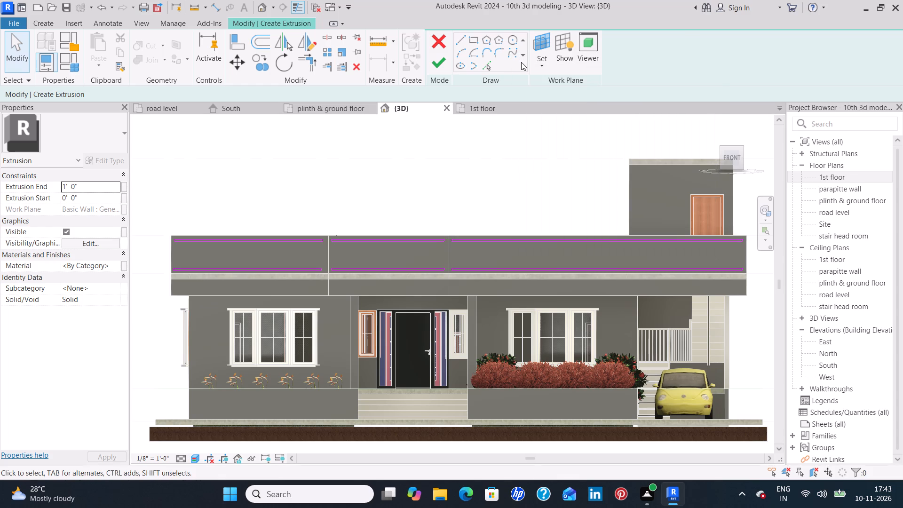
click(512, 53)
scroll(248, 256, up, 3)
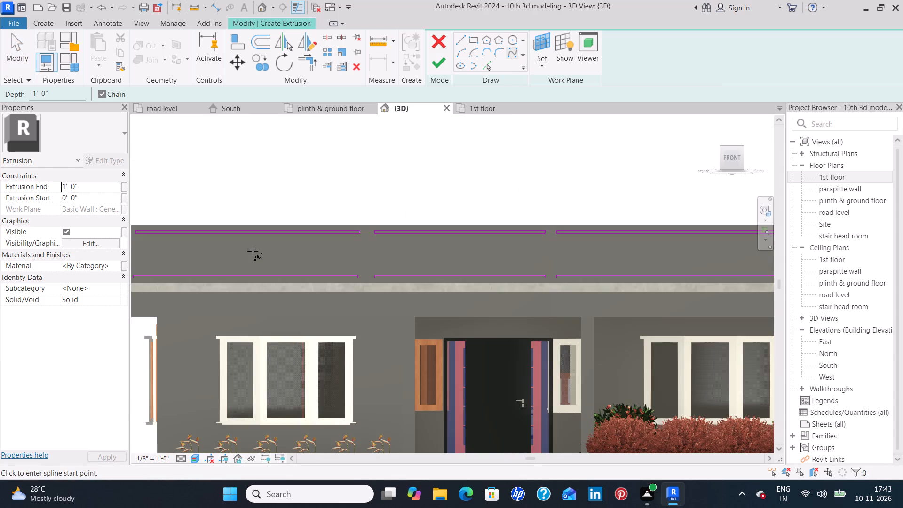
middle_drag(253, 251, 439, 245)
scroll(406, 252, up, 3)
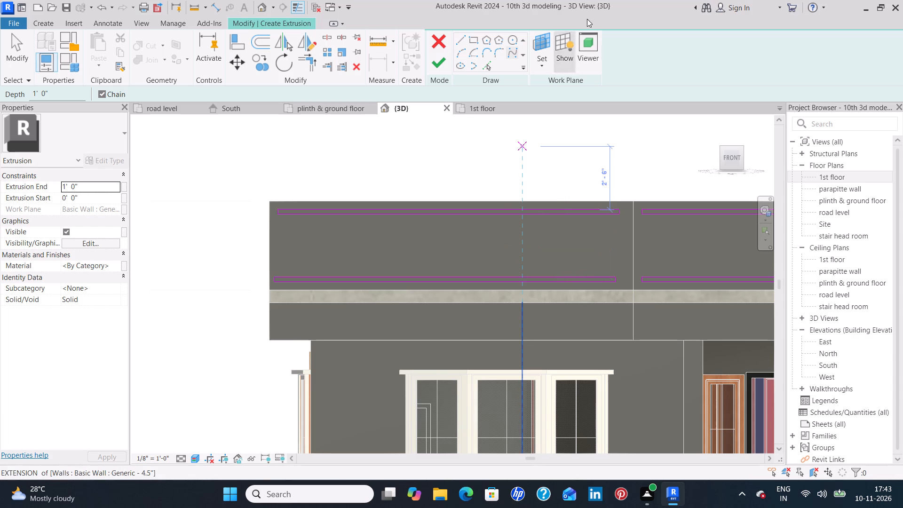
click(474, 37)
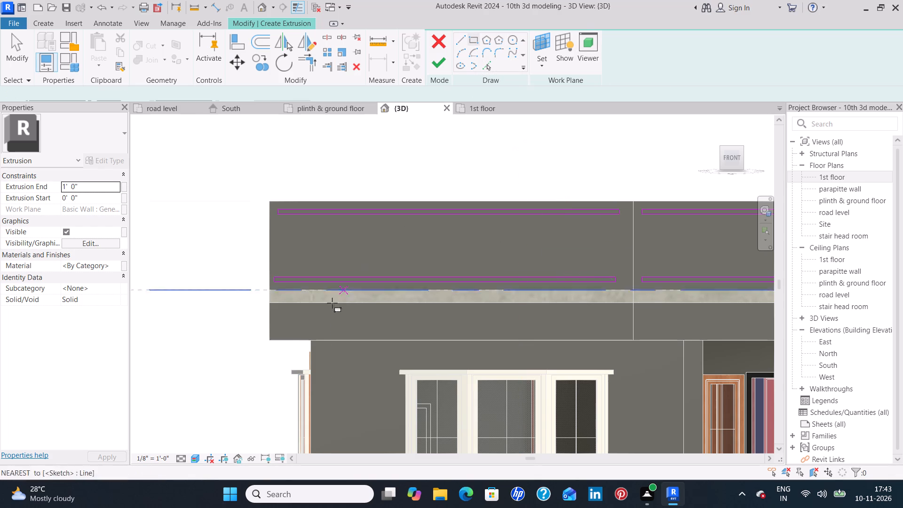
click(298, 230)
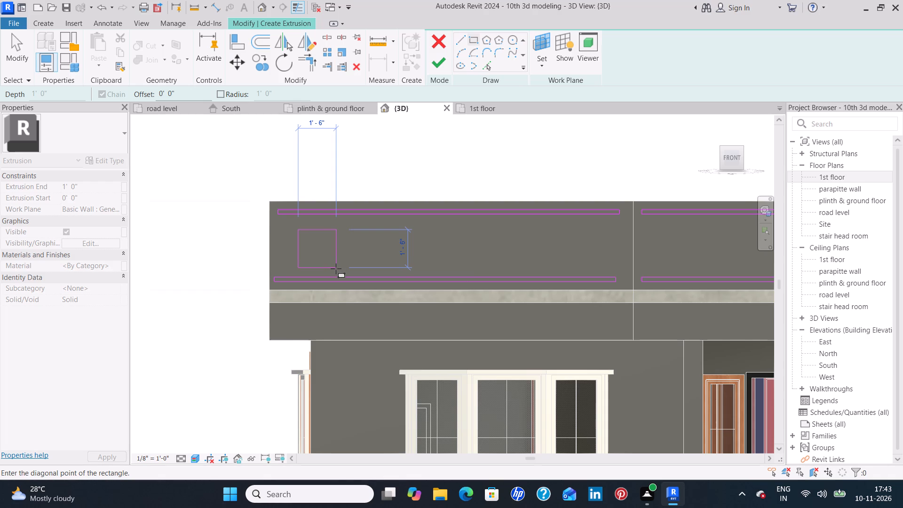
click(336, 266)
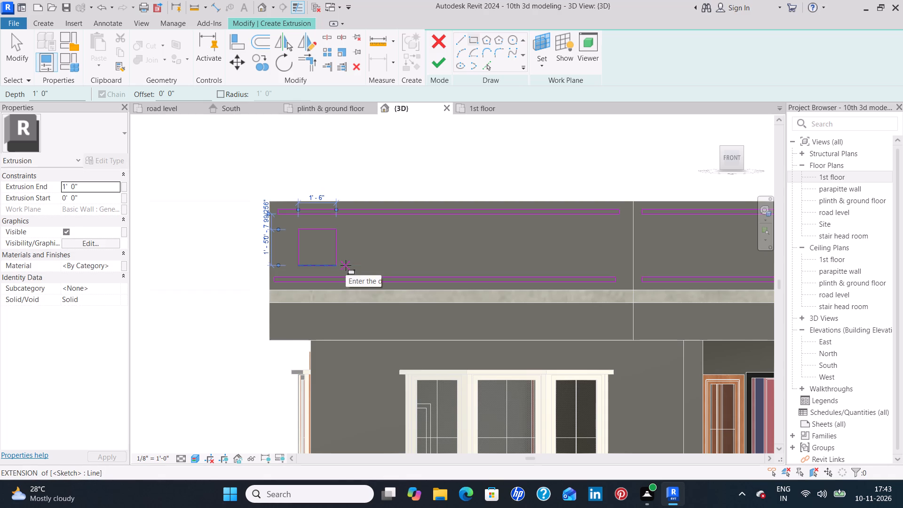
key(Escape)
key(Escape)
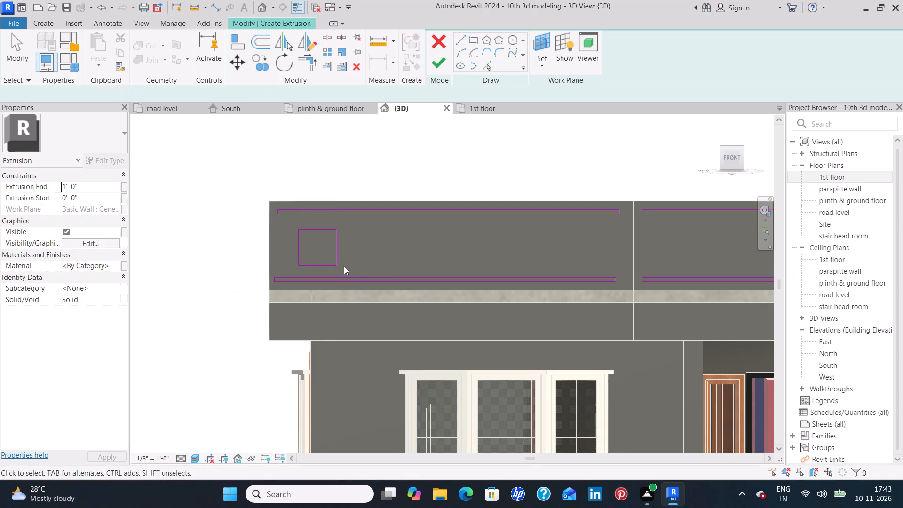
Set the rectangle's height to 1'6" by adjusting its bottom edge.
click(323, 266)
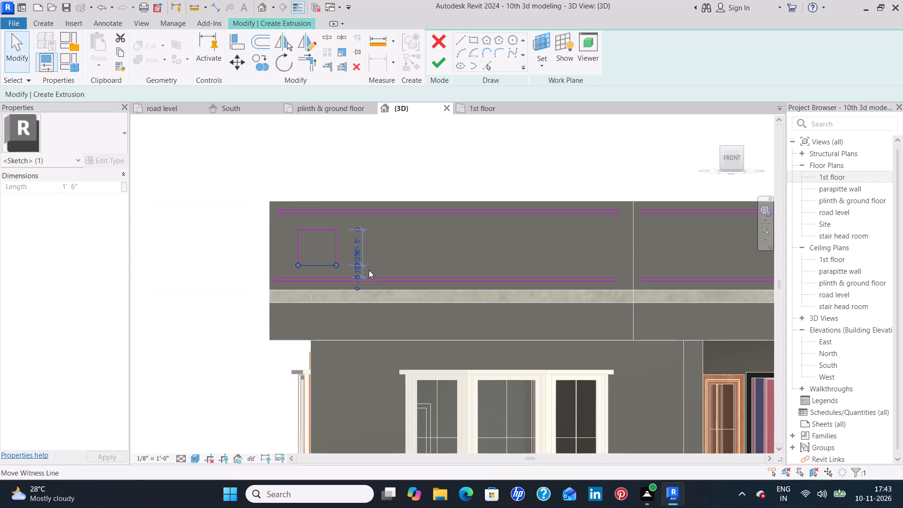
click(357, 253)
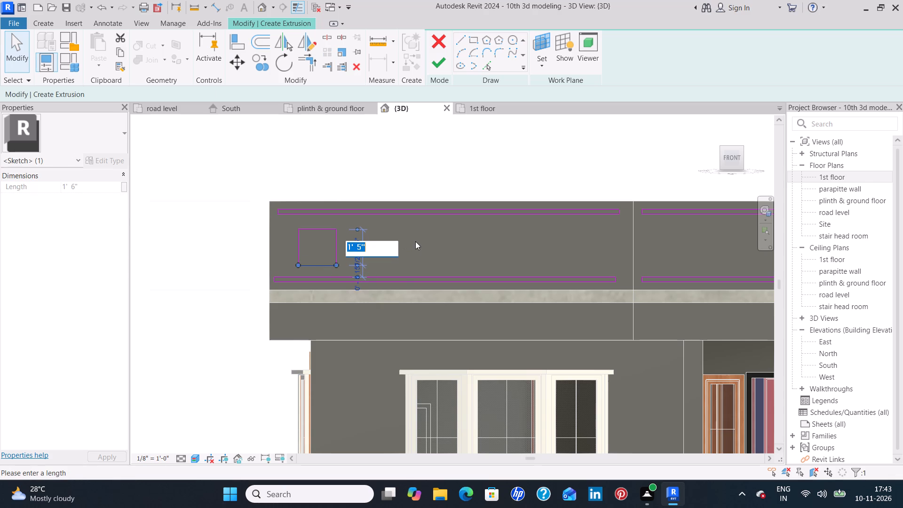
key(BackSpace)
text(1'6")
key(Return)
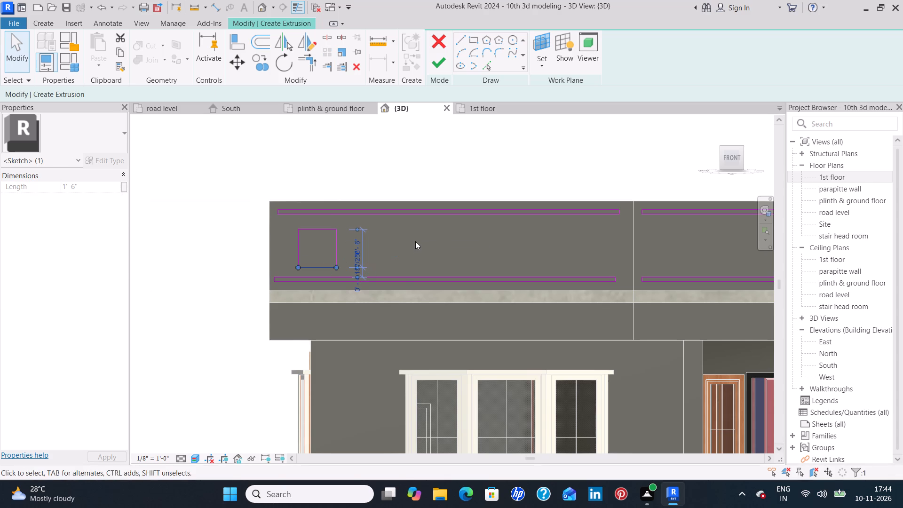
click(418, 236)
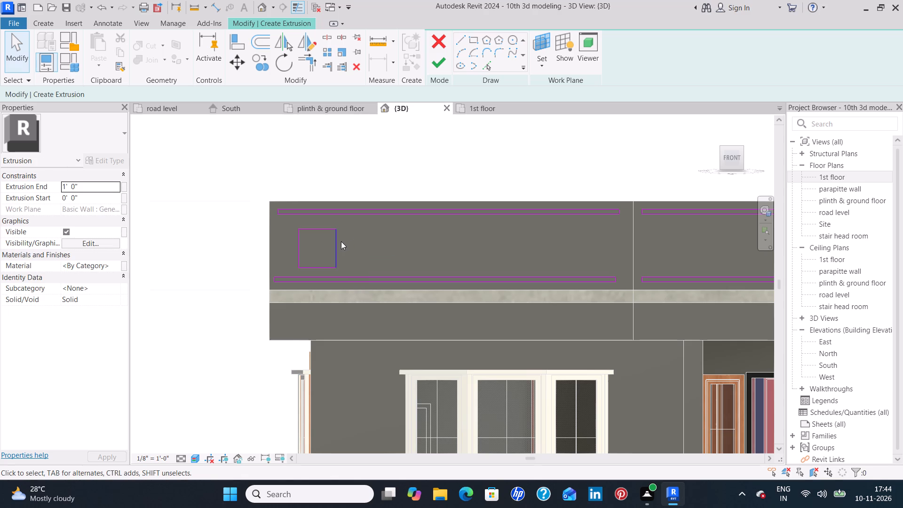
click(341, 241)
click(404, 243)
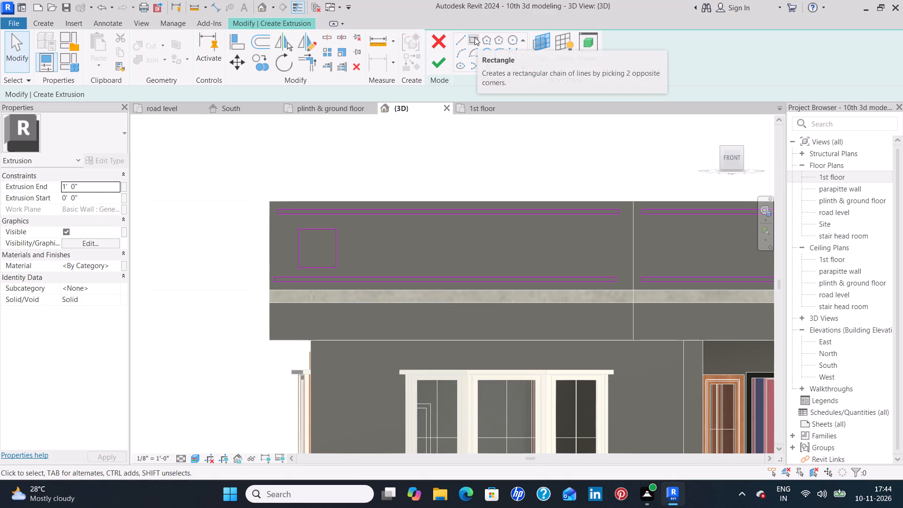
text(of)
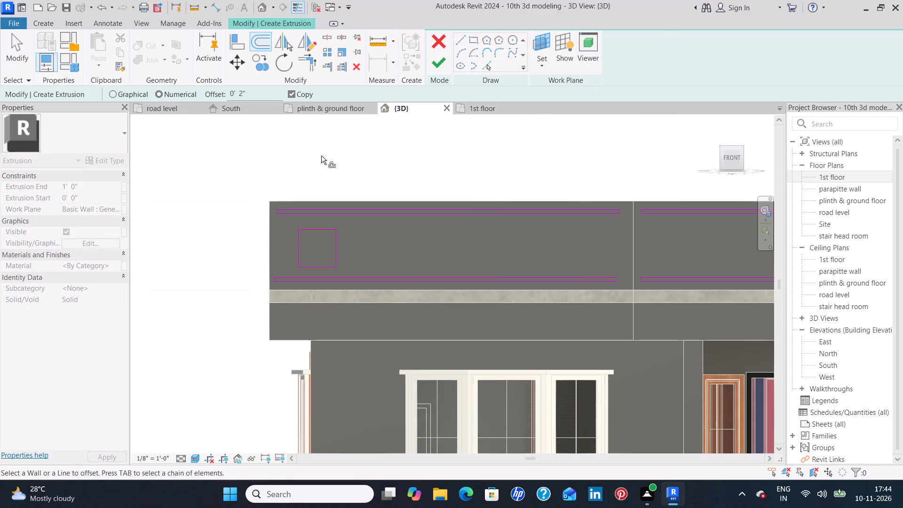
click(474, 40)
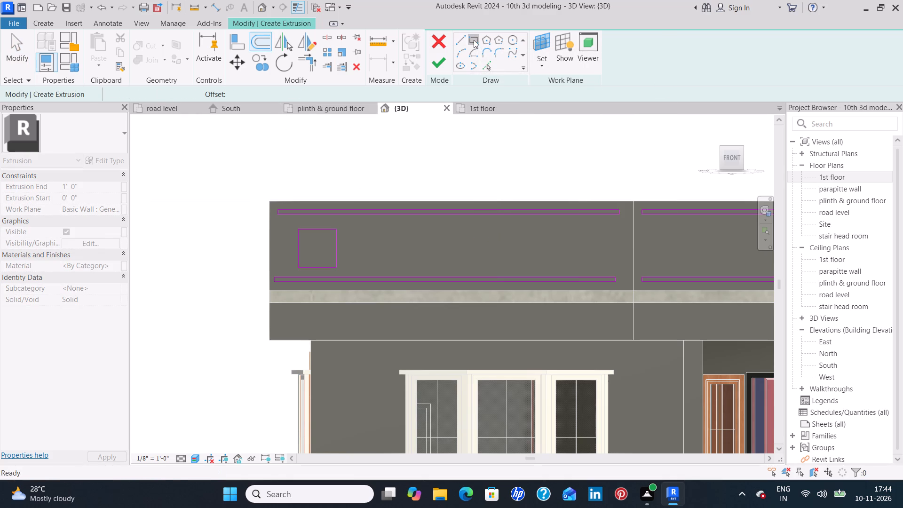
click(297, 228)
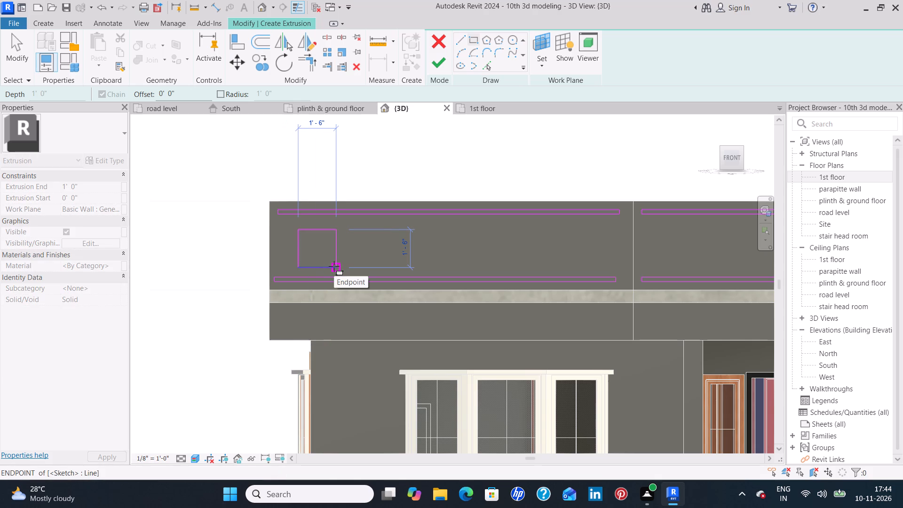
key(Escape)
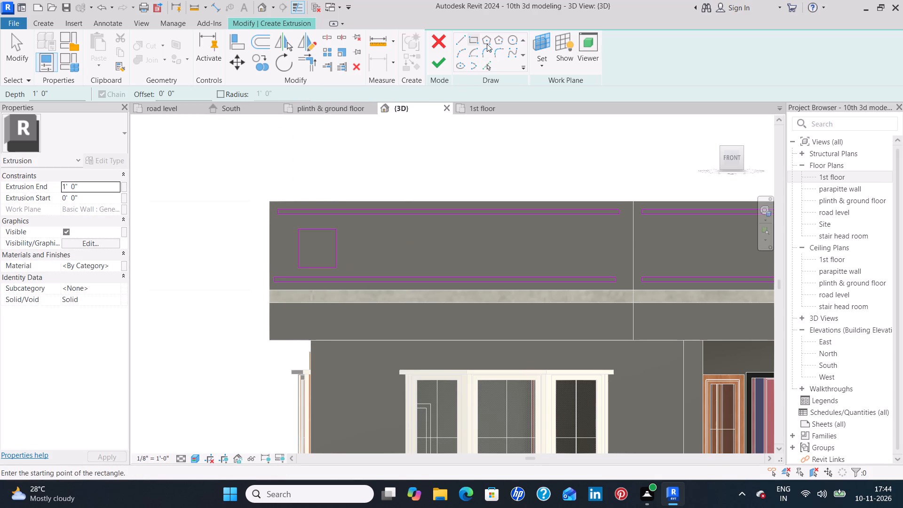
Draw a concentric inner rectangle with a 2" offset inside the 1'-6" square, tracing the square's opposite corners.
click(470, 40)
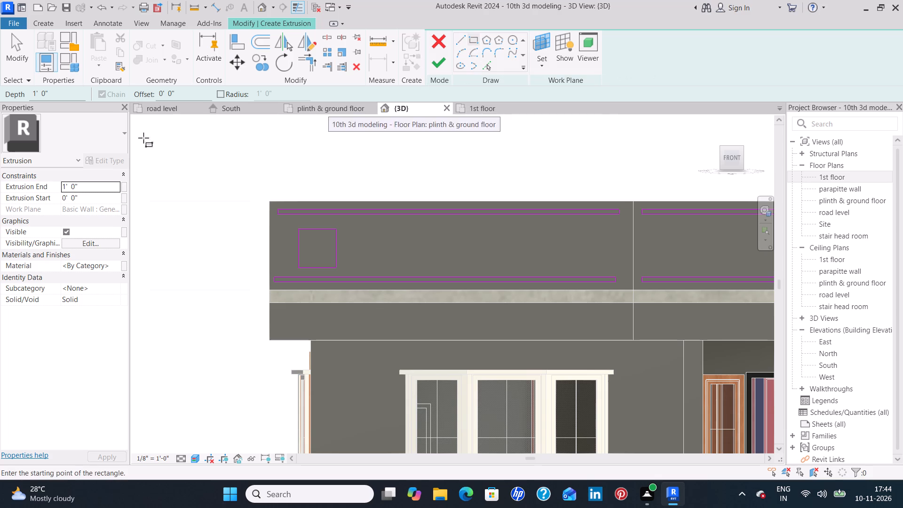
click(188, 95)
key(BackSpace)
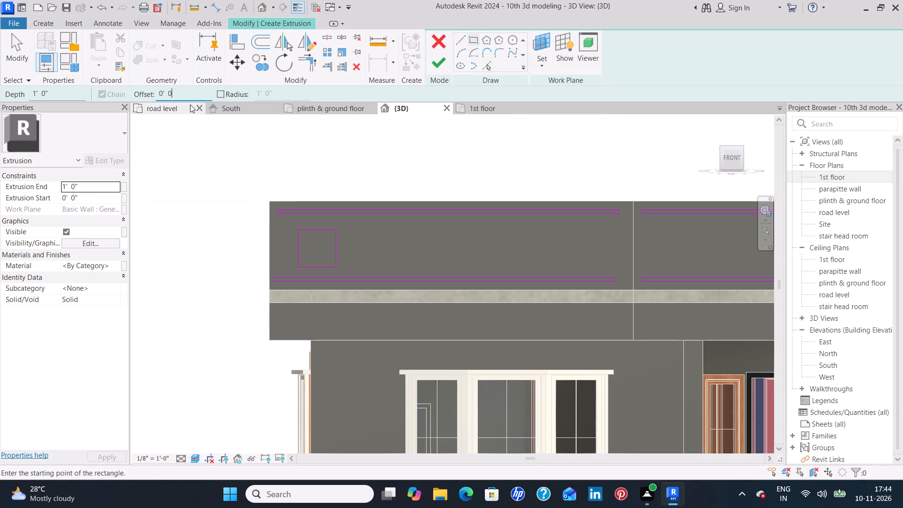
key(BackSpace)
key(BackSpace)
key(BackSpace)
key(BackSpace)
key(BackSpace)
text(2")
key(Return)
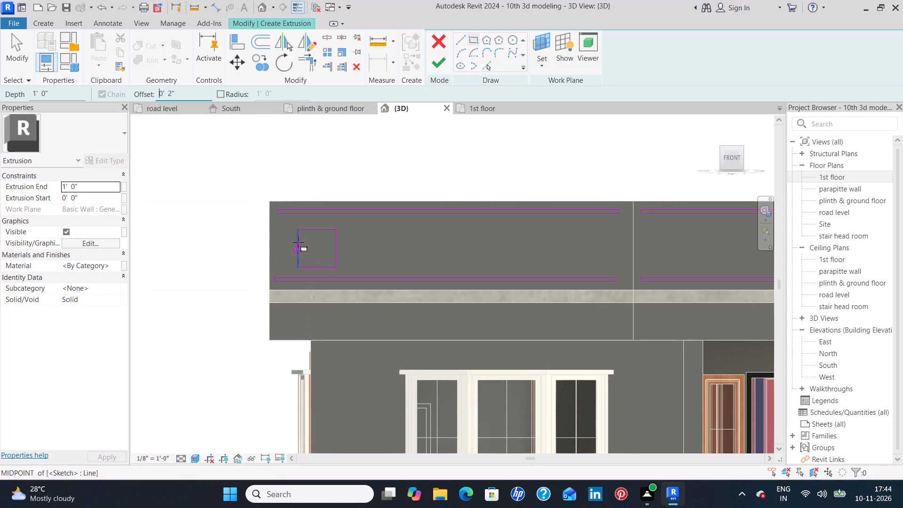
click(301, 233)
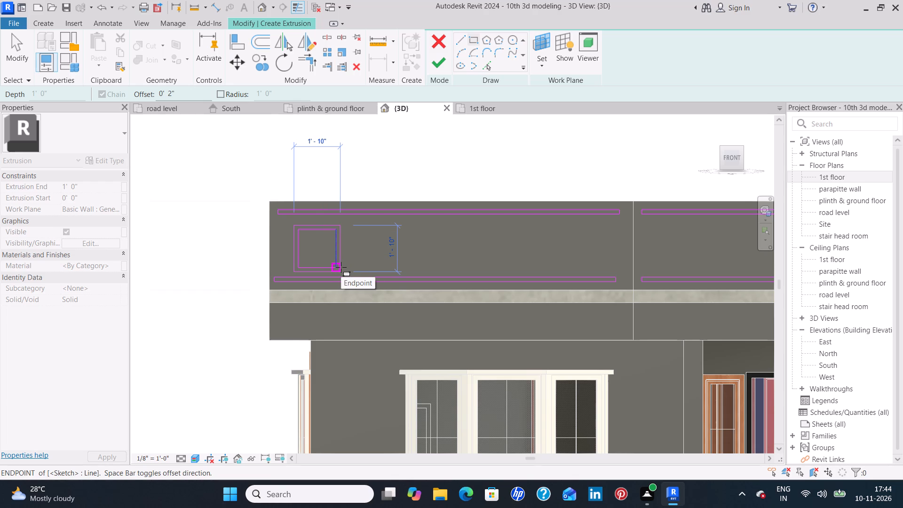
key(space)
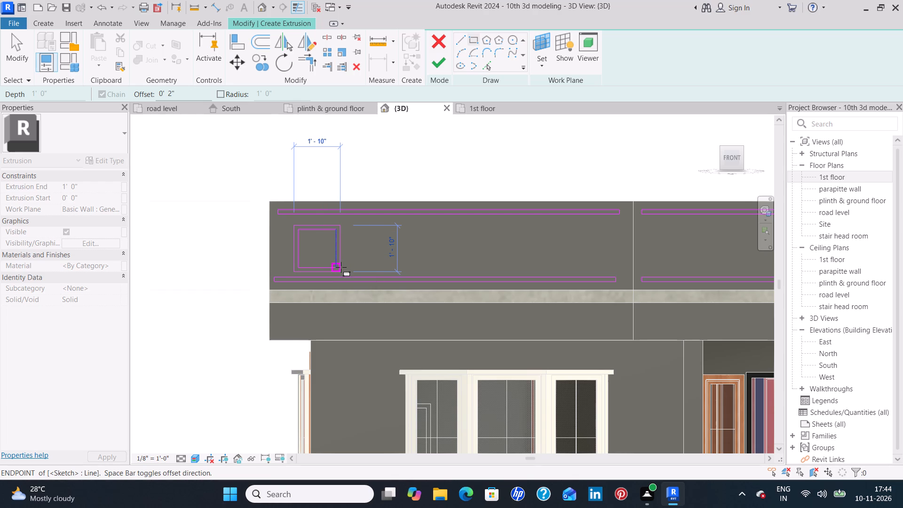
click(341, 267)
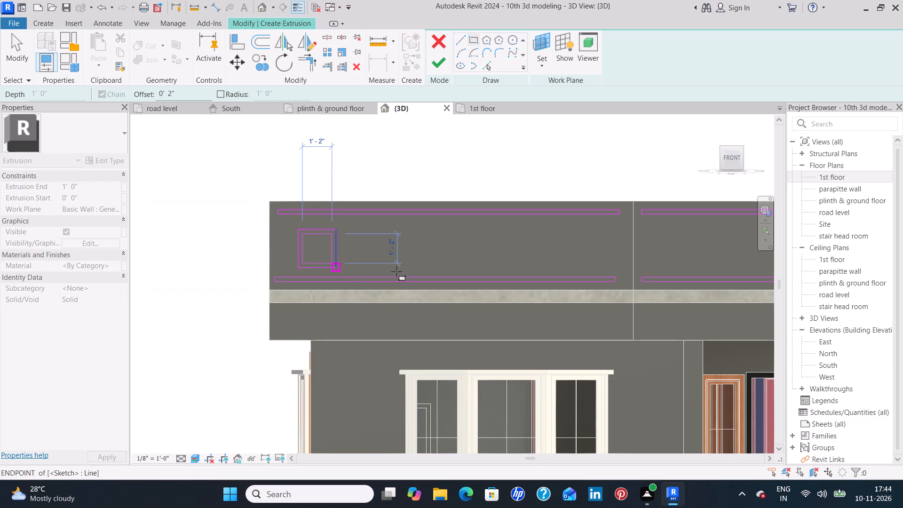
key(Escape)
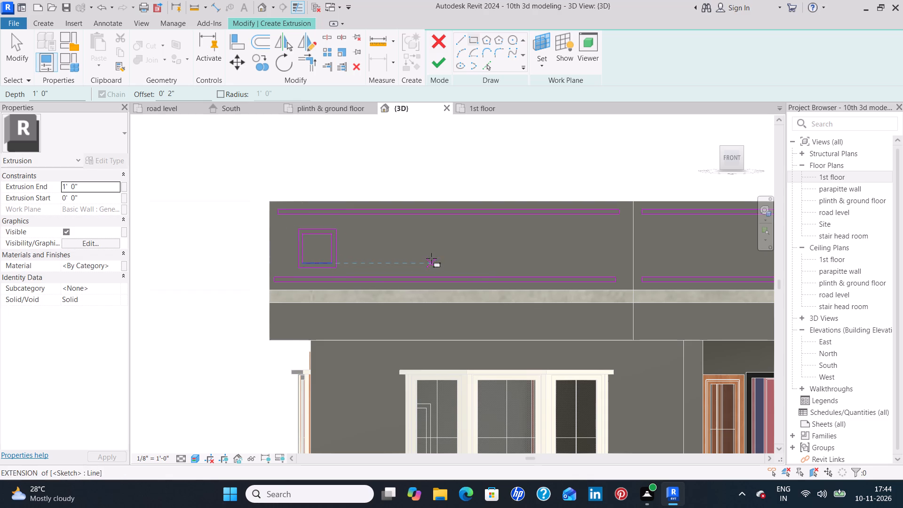
key(Escape)
Nudge both concentric squares together slightly upward between the upper and lower strips.
drag(342, 270, 341, 251)
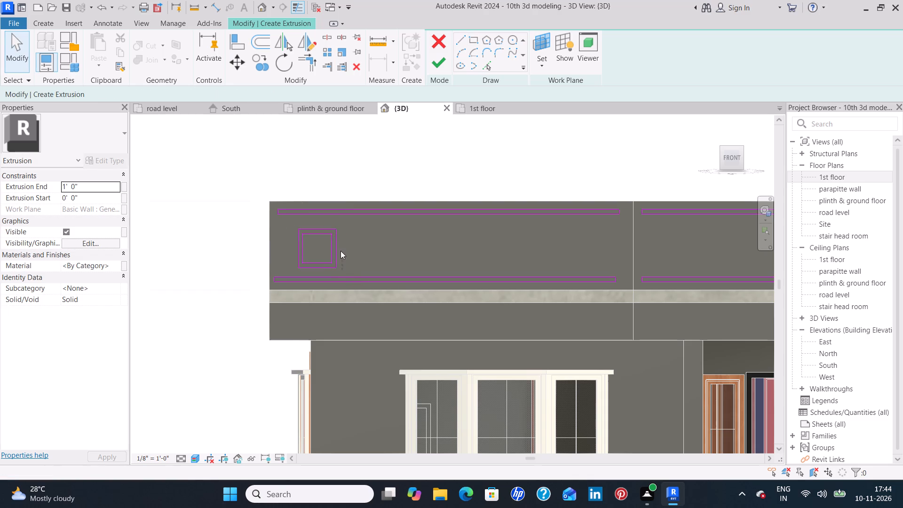
drag(341, 251, 275, 220)
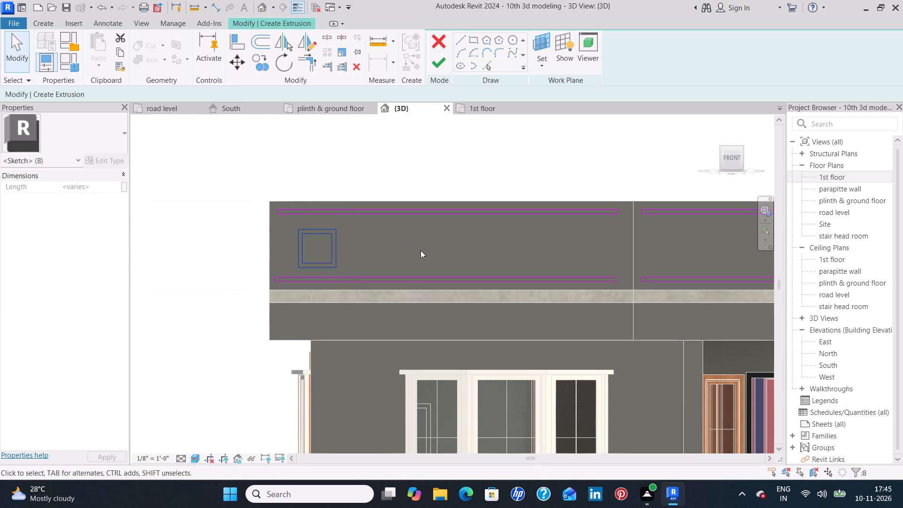
key(Up)
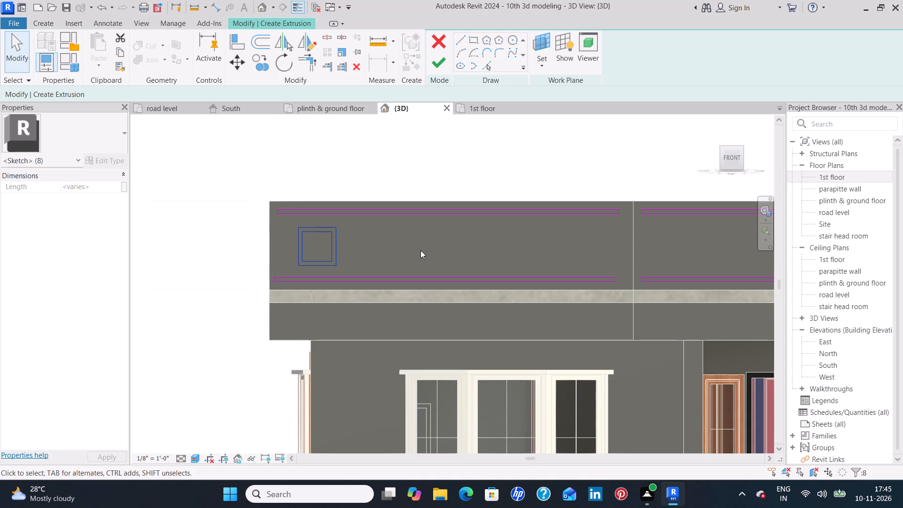
Copy the concentric square frame four times along the left segment, spaced about 2'-6" apart, with the last about 3'-2" further.
click(263, 63)
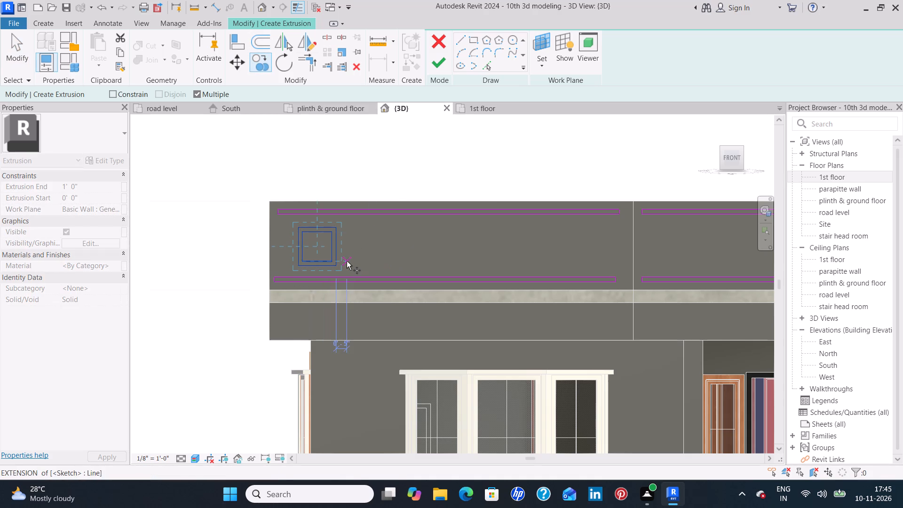
click(339, 266)
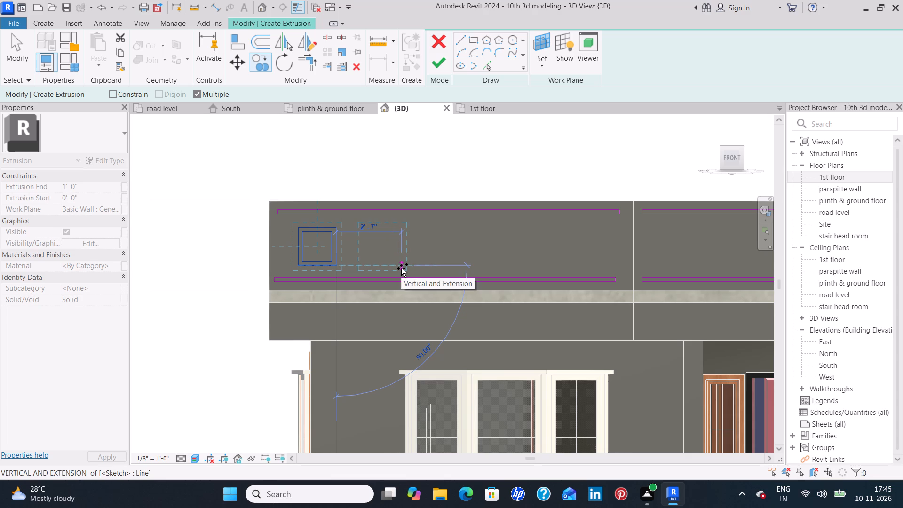
click(398, 270)
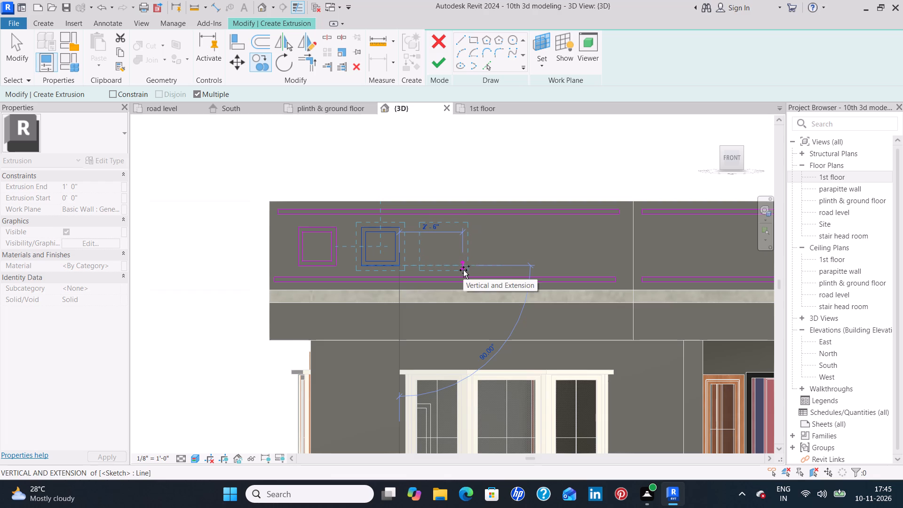
click(463, 270)
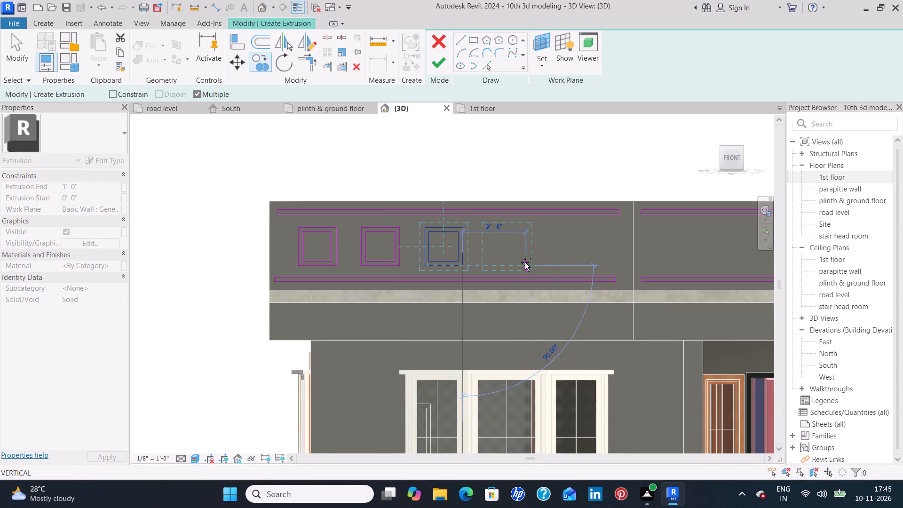
click(525, 262)
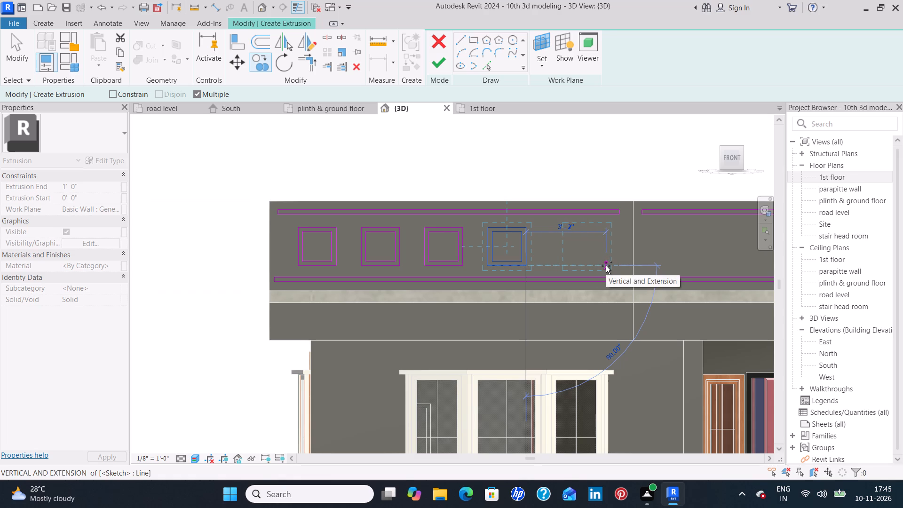
click(606, 266)
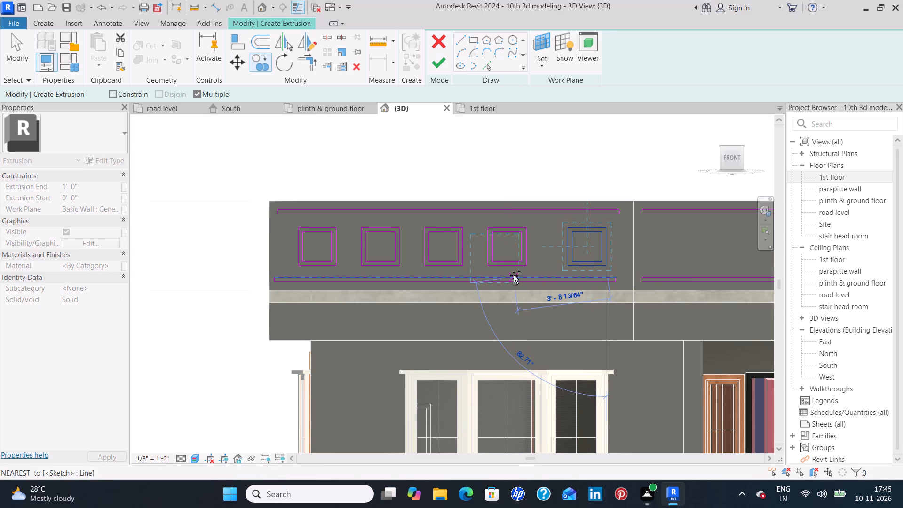
key(Escape)
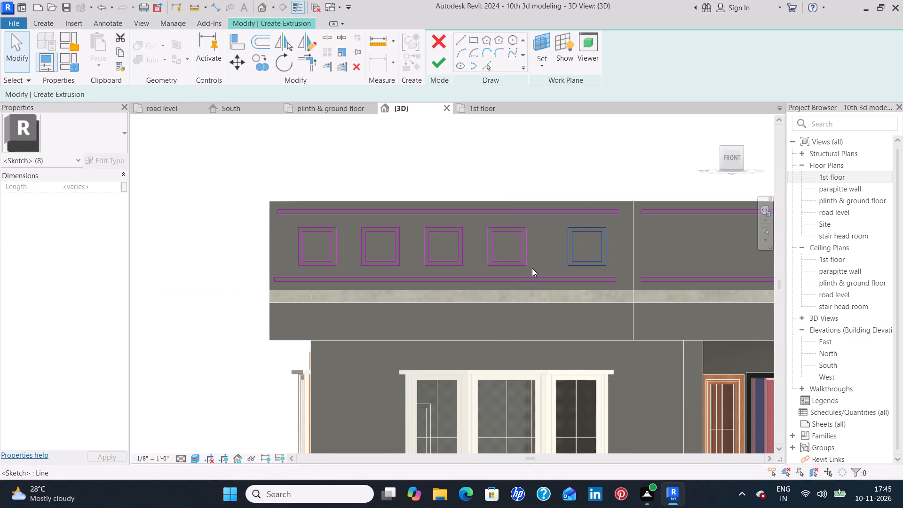
Nudge the fourth square frame toward the fifth to even out the spacing in the left segment's row.
drag(532, 268, 531, 244)
drag(515, 222, 507, 219)
key(Escape)
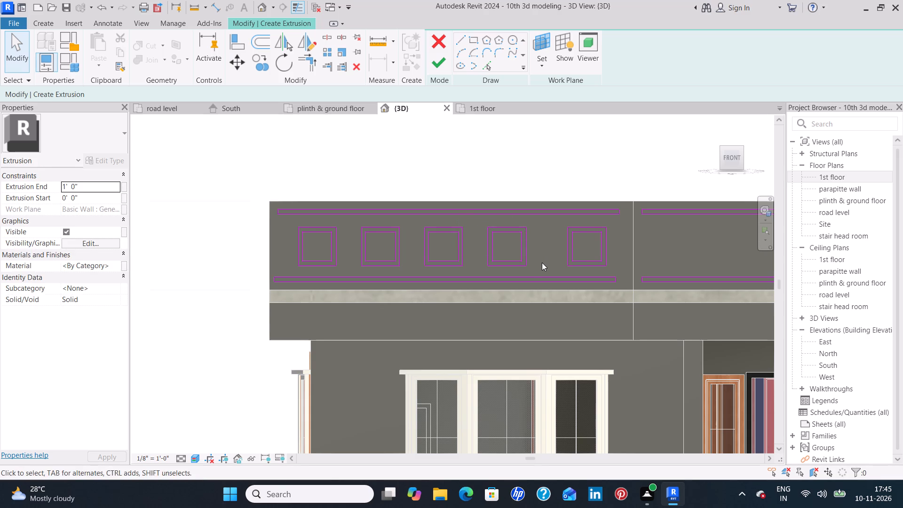
drag(541, 271, 478, 219)
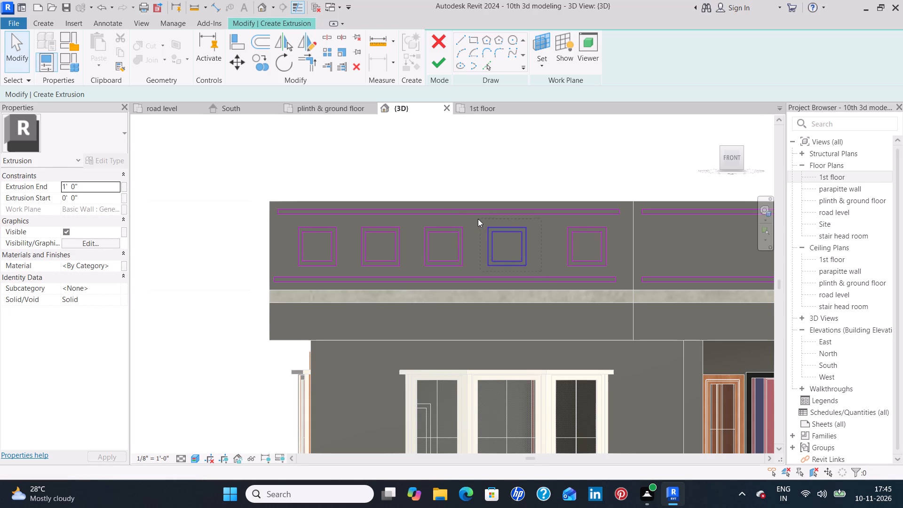
drag(478, 219, 478, 218)
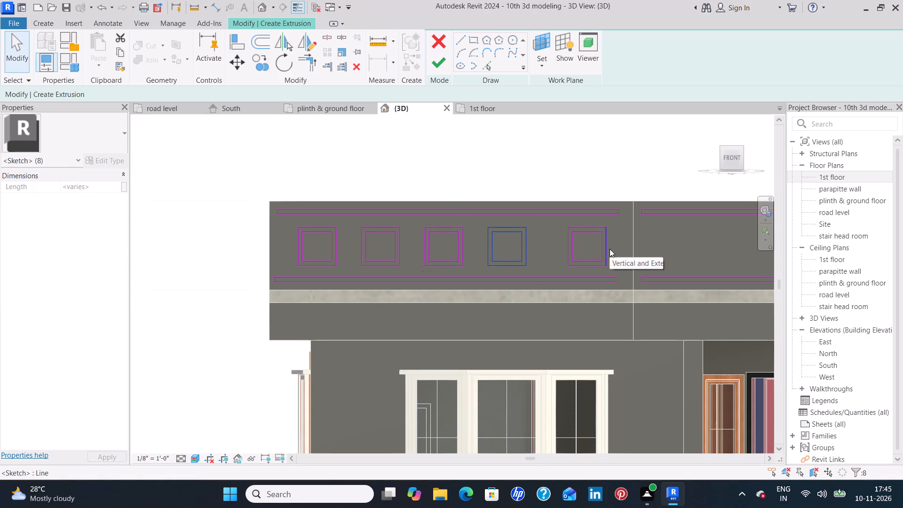
key(Right)
key(Right)
key(Right)
key(Right)
key(Right)
key(Right)
key(Right)
key(Right)
key(Right)
key(Right)
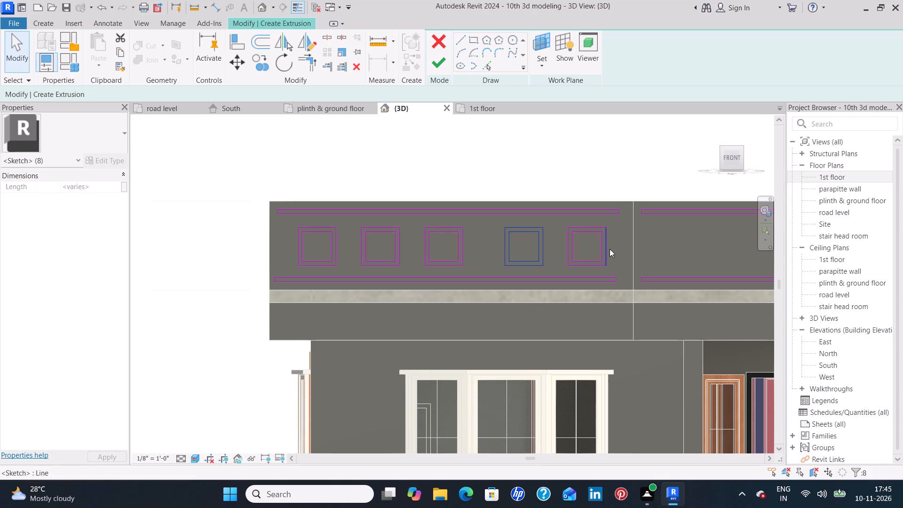
key(Right)
key(Right)
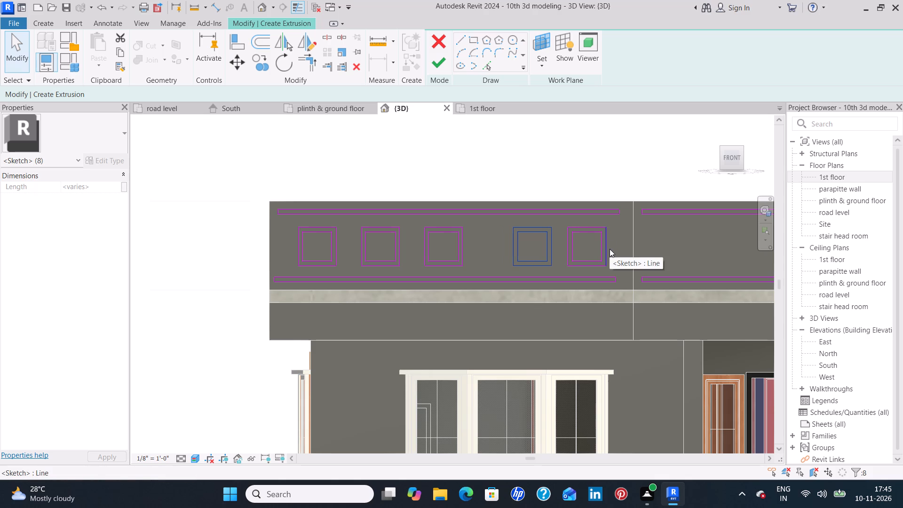
key(Left)
key(Left)
key(Left)
key(Left)
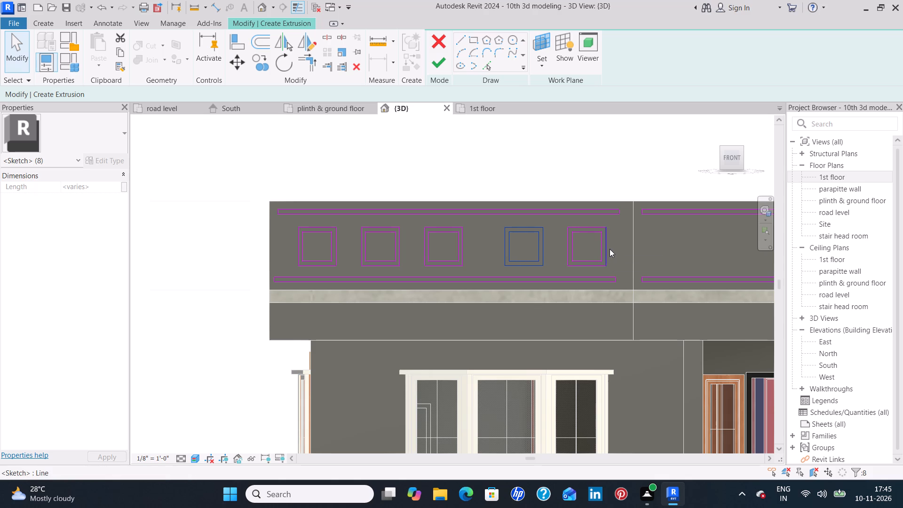
key(Left)
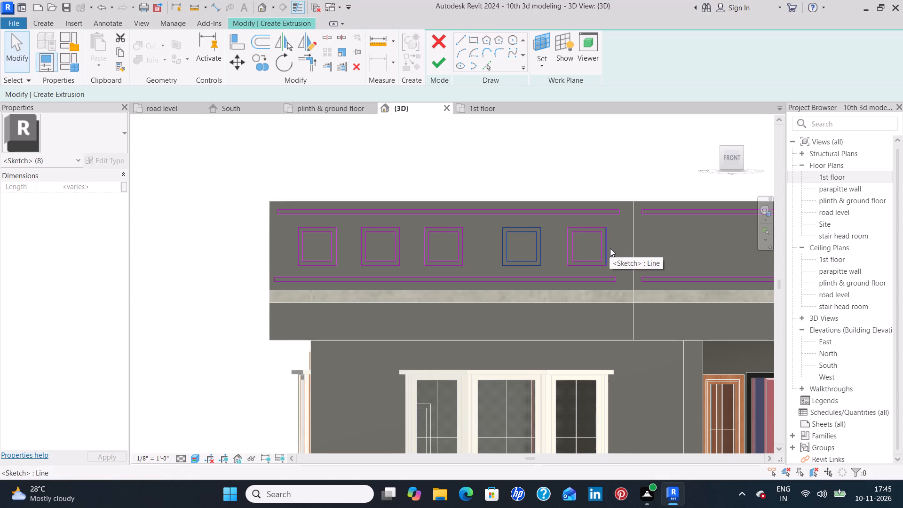
click(470, 250)
Nudge the third square frame slightly toward the fourth to even out the gaps on both sides.
drag(474, 269, 417, 219)
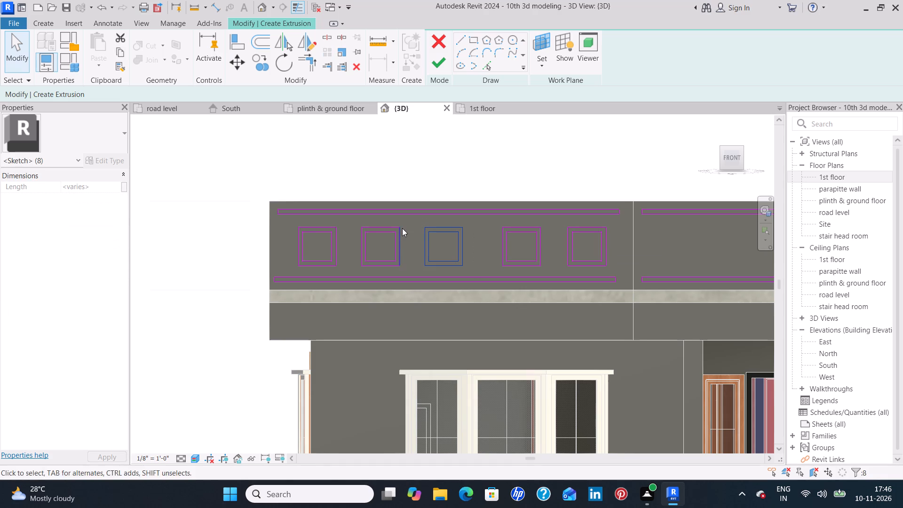
key(Right)
key(Right)
key(Right)
key(Right)
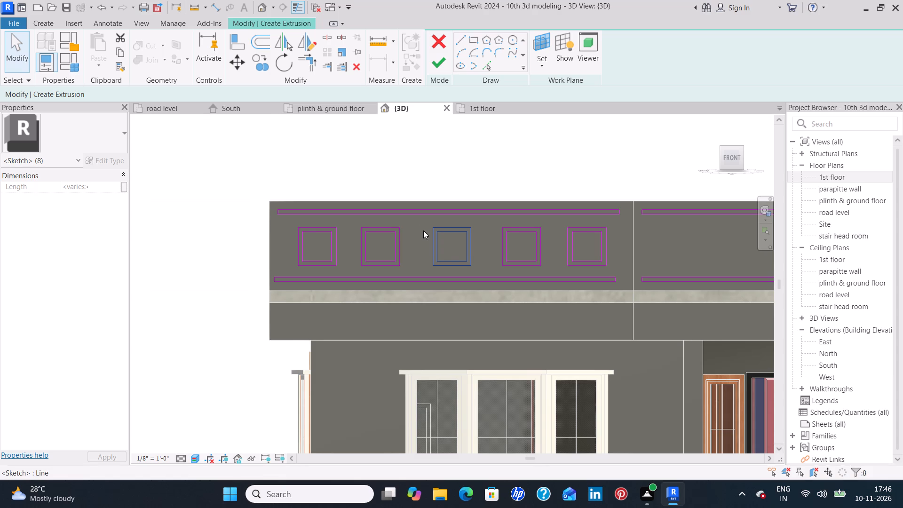
key(Right)
click(423, 230)
Nudge the second square frame slightly toward the third to even out the row's spacing.
drag(408, 268, 354, 222)
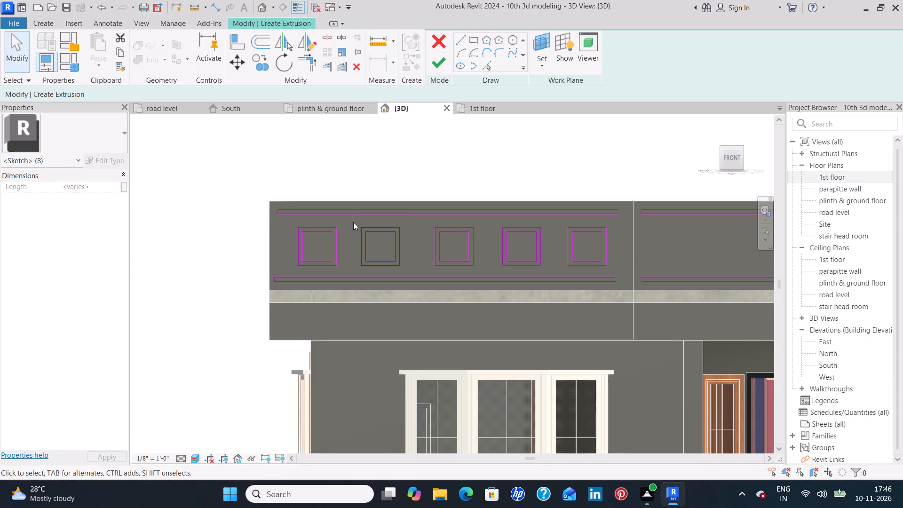
key(Right)
key(Right)
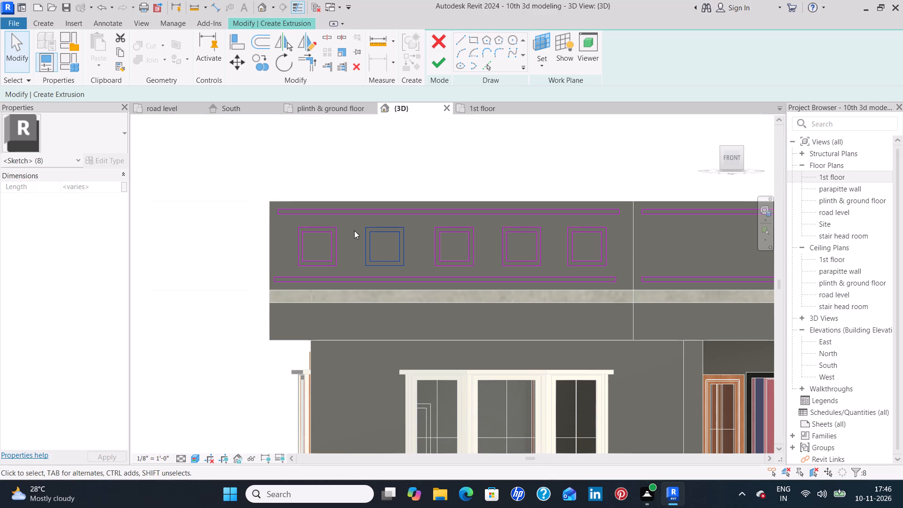
click(354, 230)
Copy the left segment's fifth square frame across the middle segment to the near end of the parapet's right segment.
scroll(349, 233, down, 3)
middle_drag(669, 246, 652, 242)
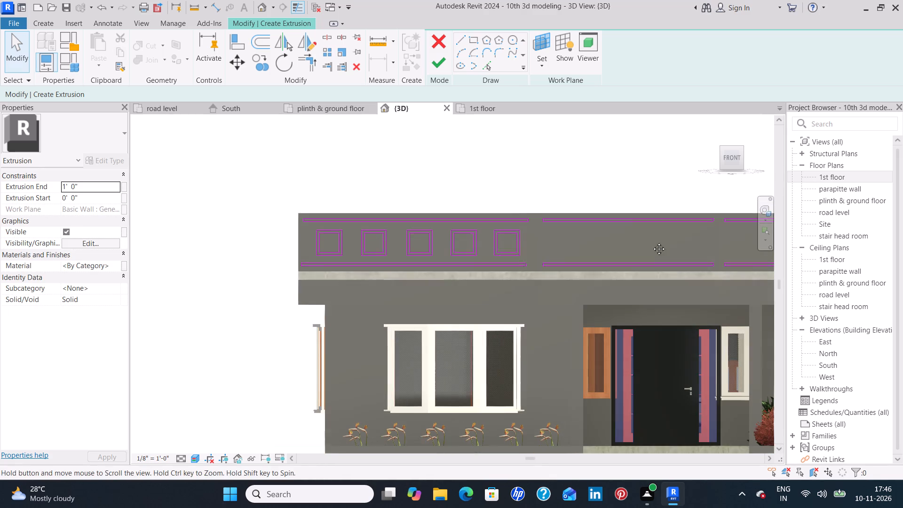
middle_drag(652, 242, 558, 242)
middle_drag(539, 241, 451, 237)
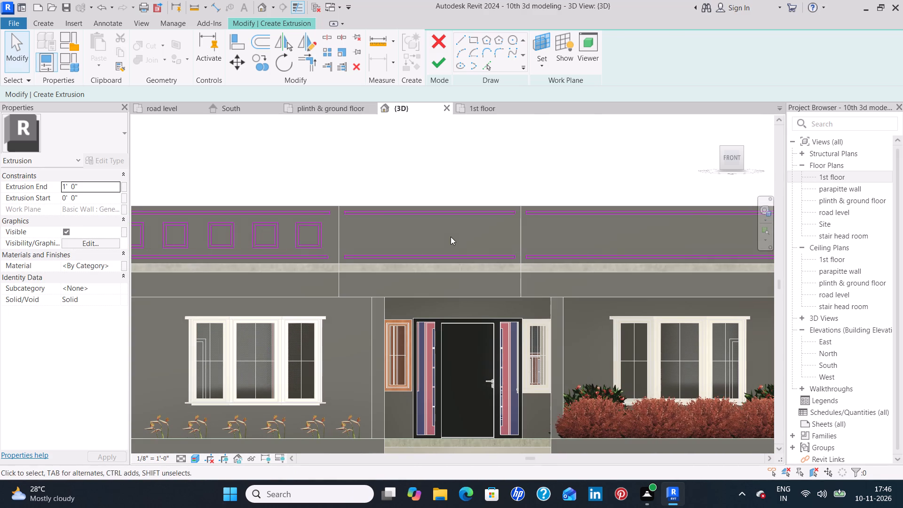
drag(329, 248, 324, 235)
drag(324, 235, 289, 219)
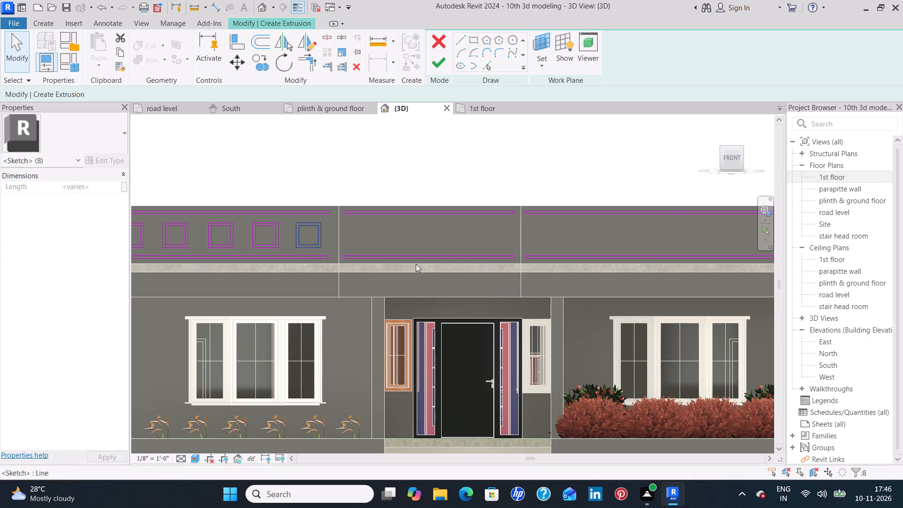
click(261, 65)
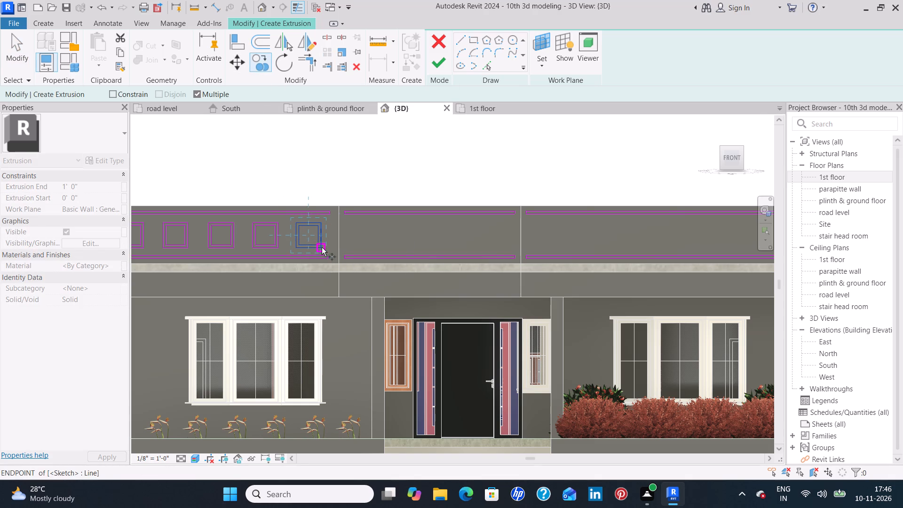
click(297, 246)
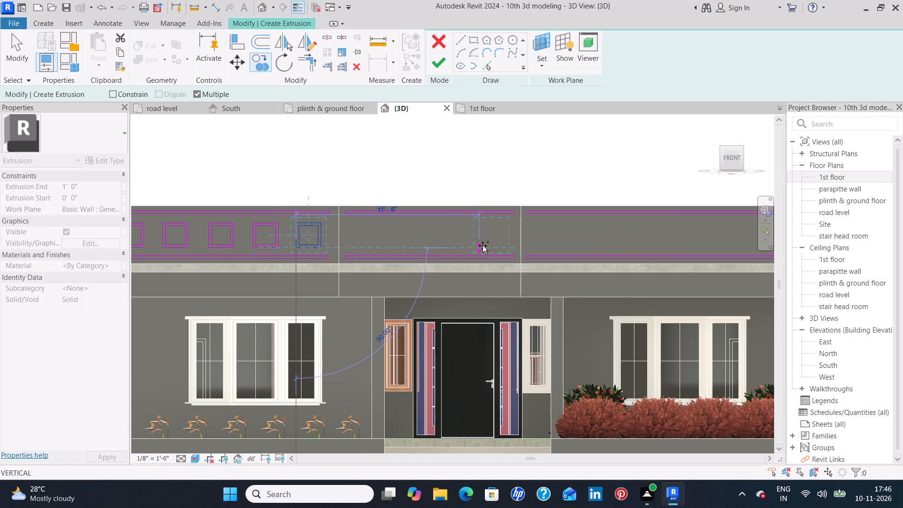
click(547, 250)
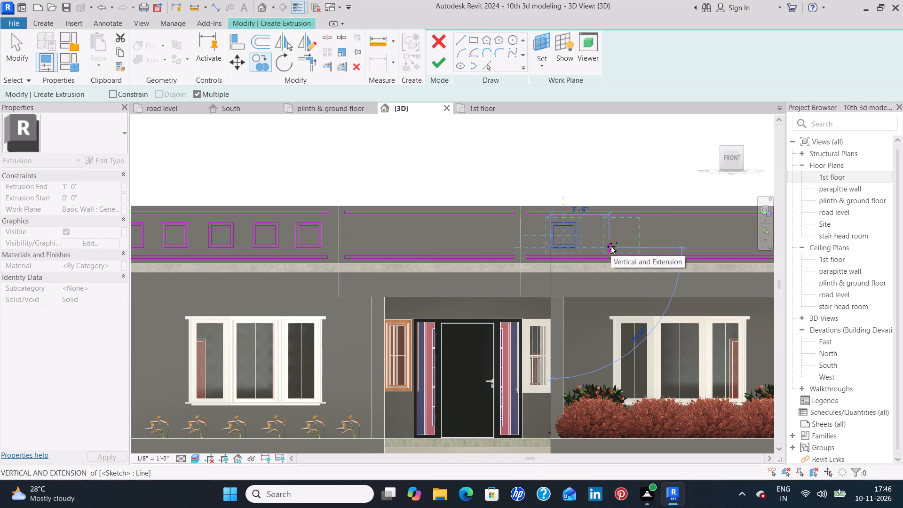
Copy the frame along the right segment, six times at about 3'-6" spacing and once about 2'-1 1/2" further near its far end.
click(611, 246)
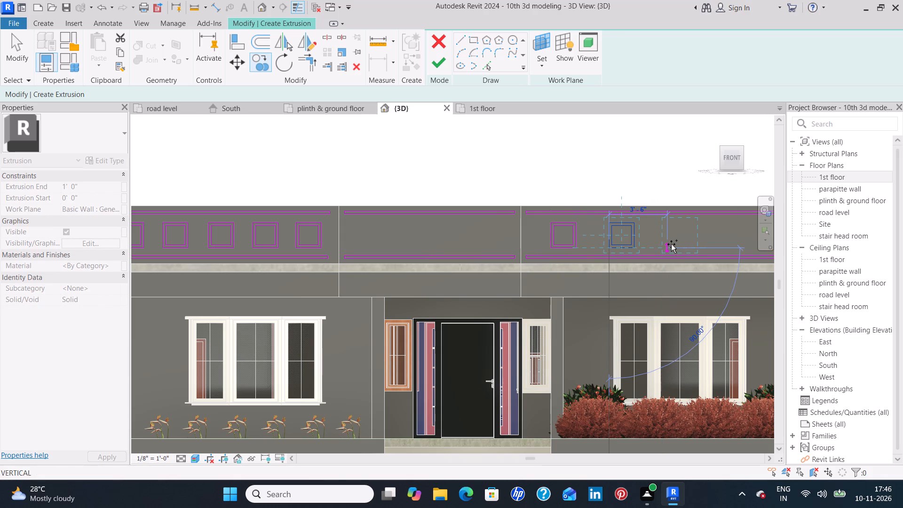
click(671, 244)
middle_drag(671, 244, 609, 244)
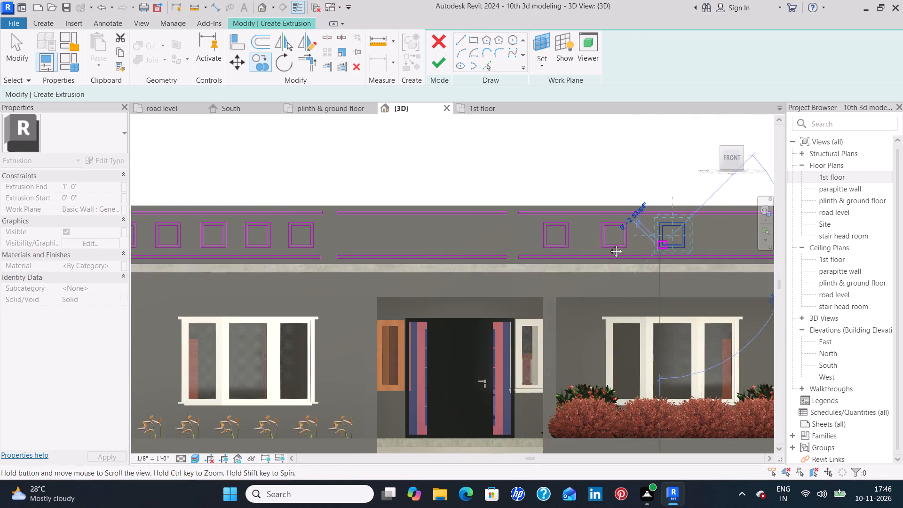
middle_drag(609, 244, 476, 229)
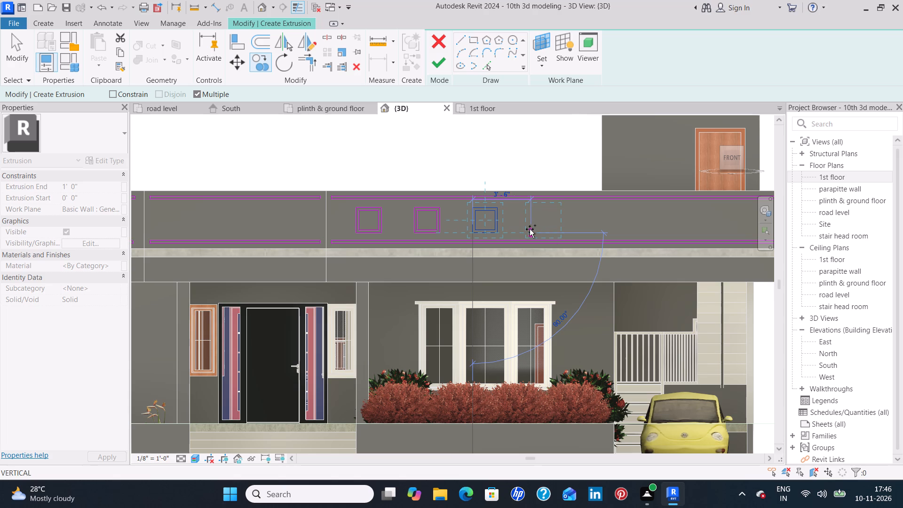
click(531, 229)
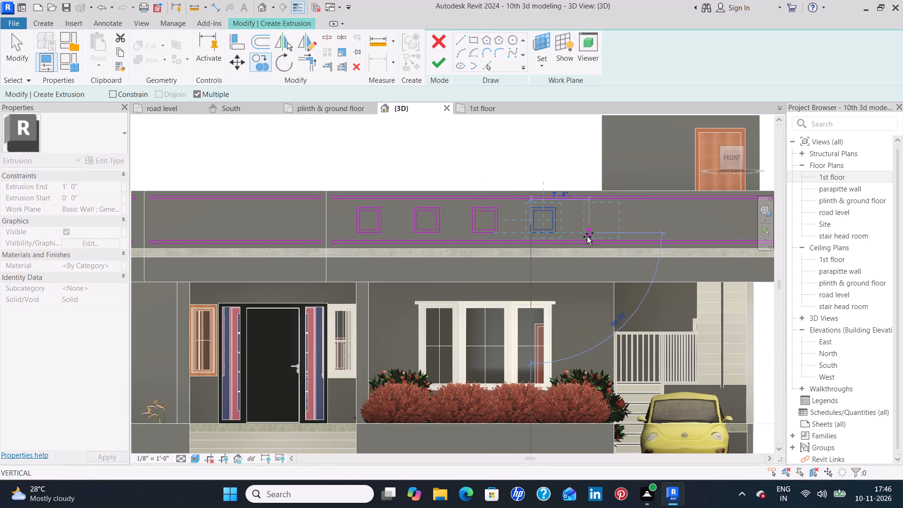
click(586, 237)
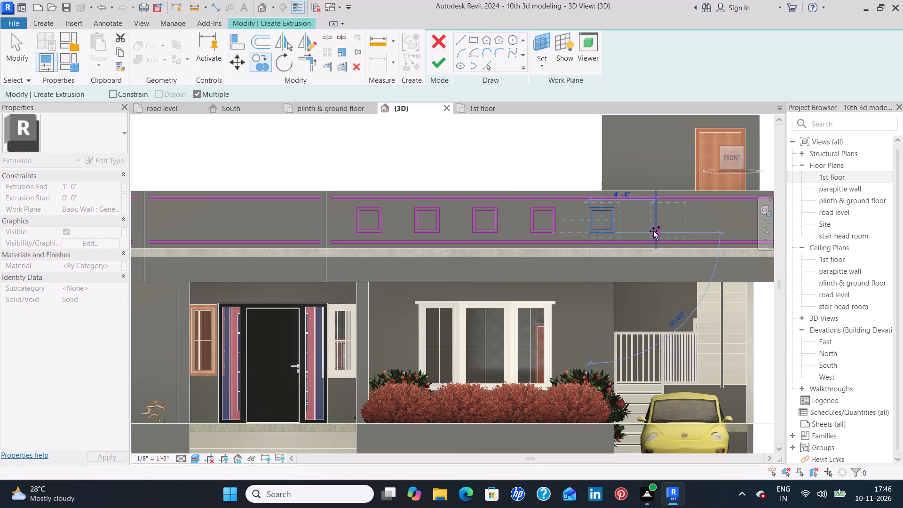
click(646, 231)
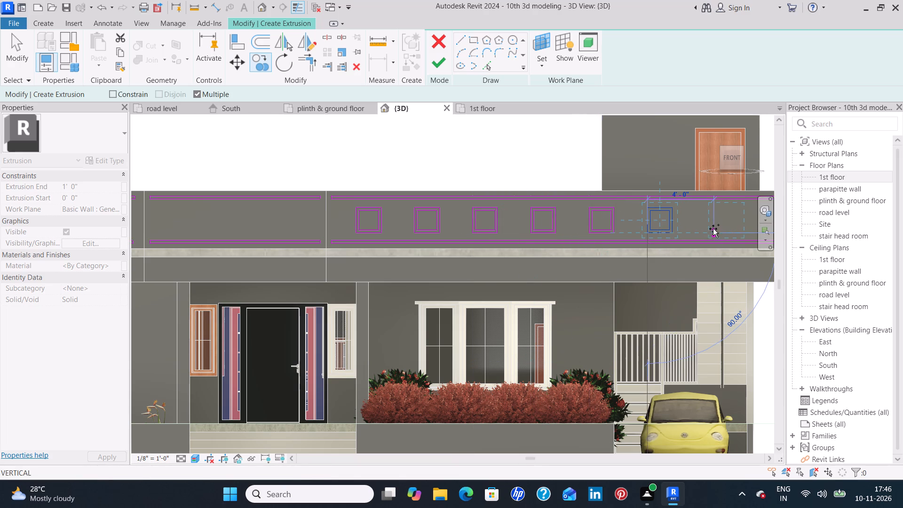
click(702, 231)
middle_drag(701, 231, 549, 231)
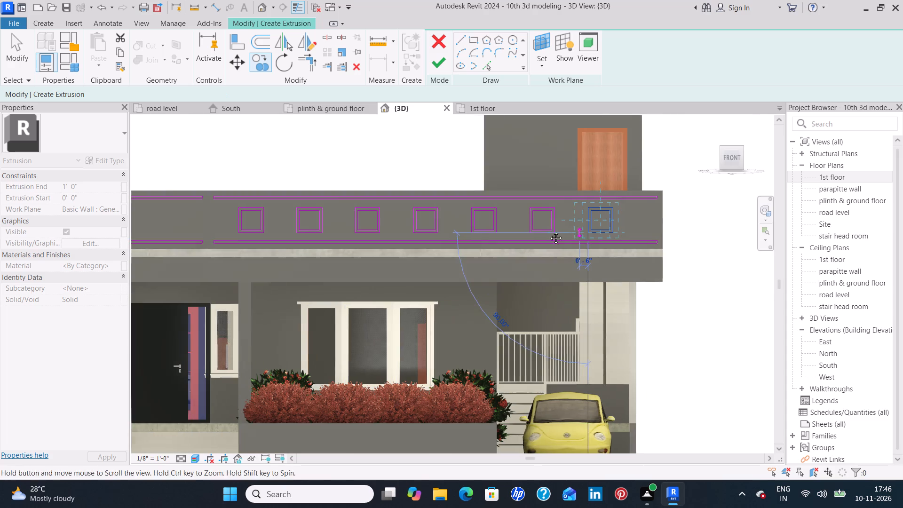
middle_drag(549, 231, 534, 231)
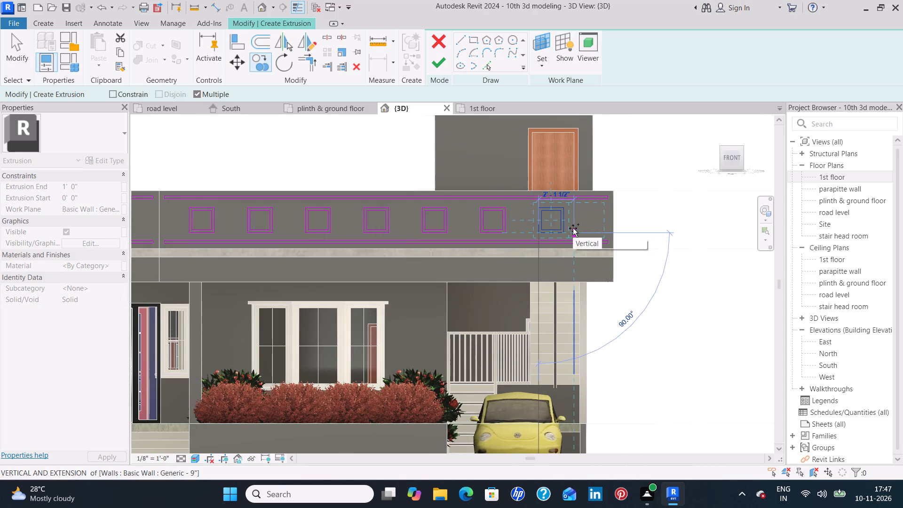
click(573, 228)
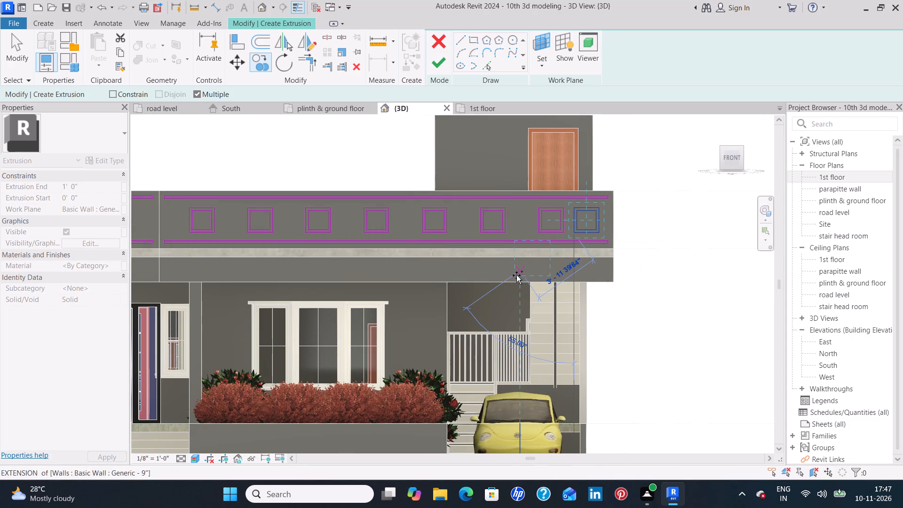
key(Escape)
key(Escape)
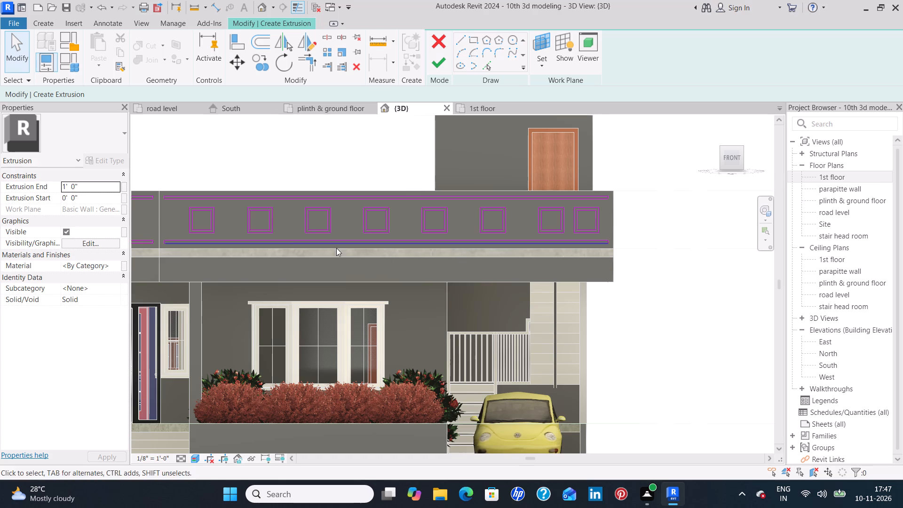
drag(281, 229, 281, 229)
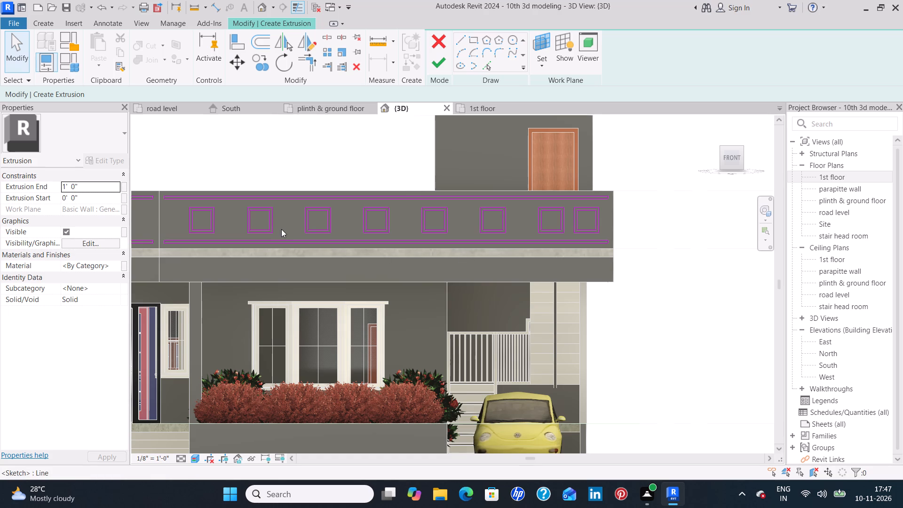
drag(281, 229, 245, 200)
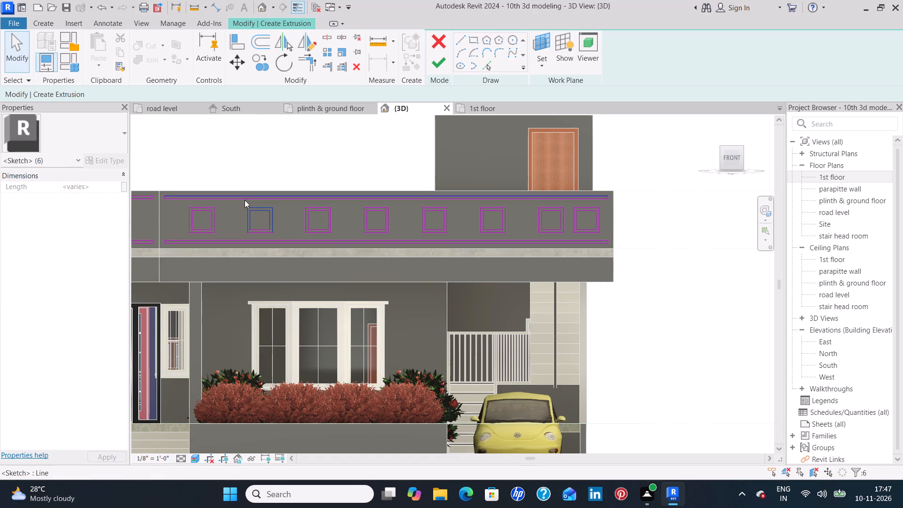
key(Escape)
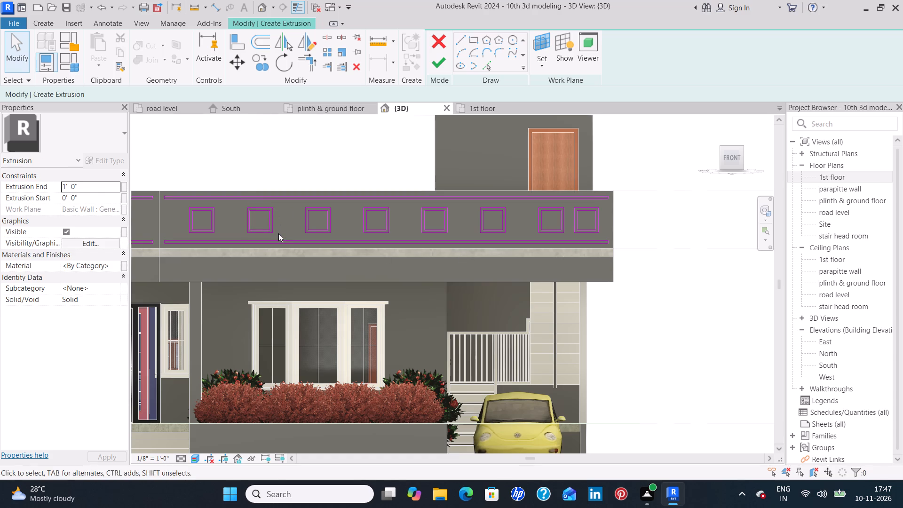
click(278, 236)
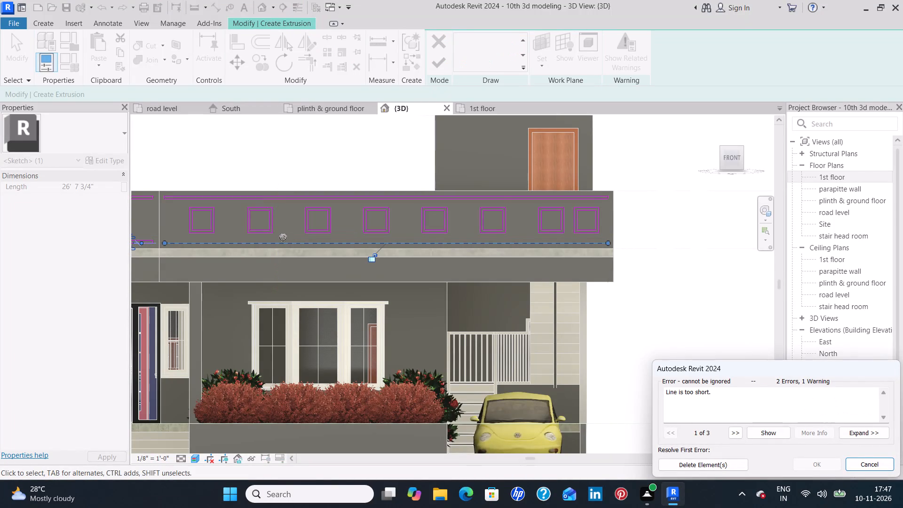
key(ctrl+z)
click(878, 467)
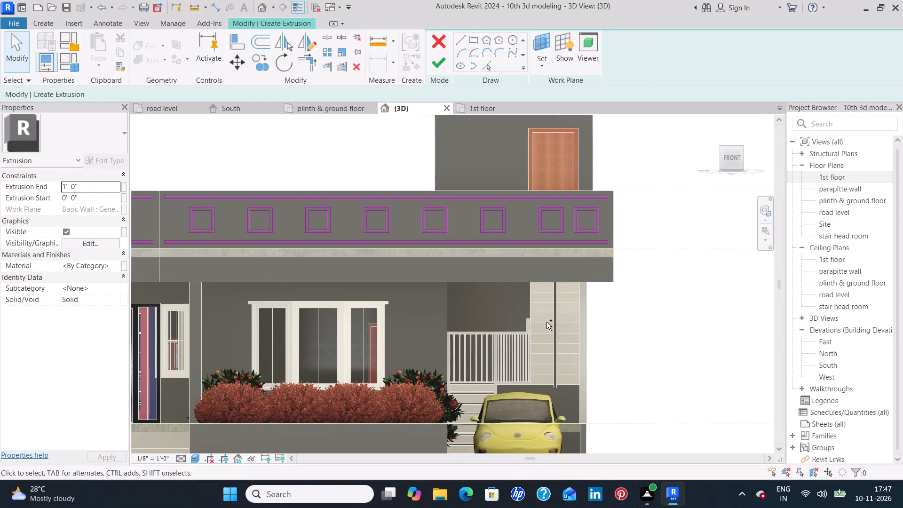
Undo the last frame copy at the far end of the parapet's right segment.
key(ctrl+z)
drag(290, 228, 288, 221)
drag(281, 233, 271, 208)
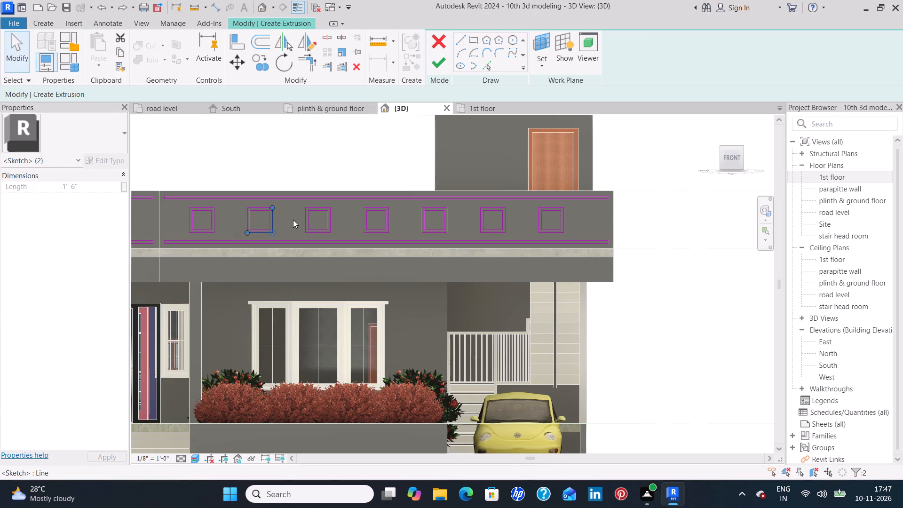
key(Escape)
Nudge the right segment's second square frame toward the first, leaving a gap slightly narrower than a frame.
middle_drag(288, 218, 437, 208)
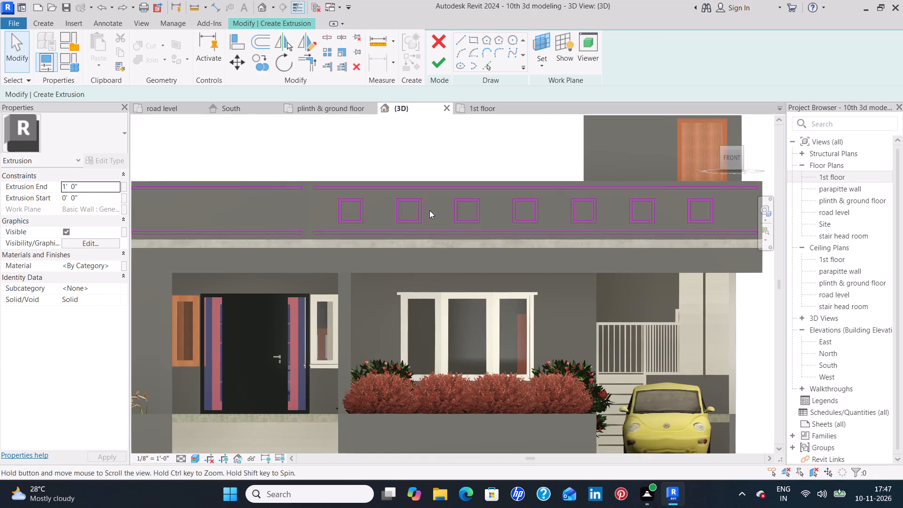
scroll(422, 213, up, 3)
drag(429, 229, 361, 187)
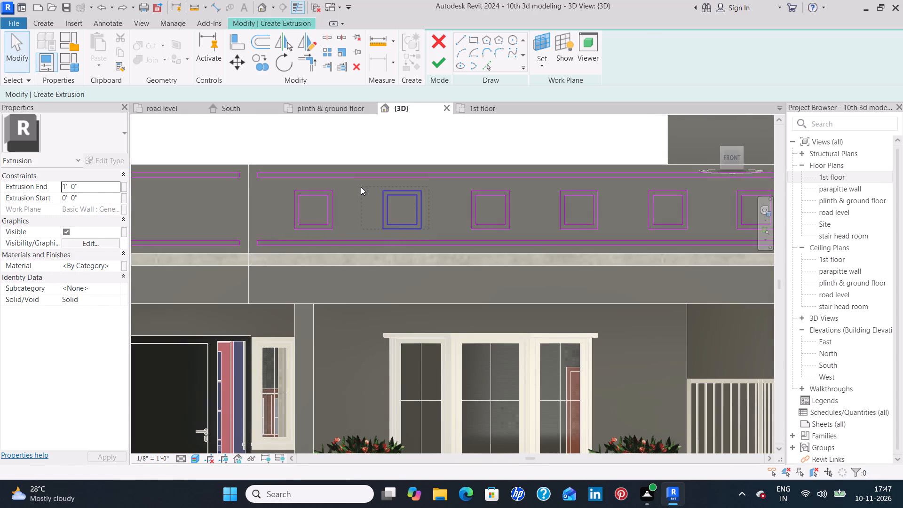
drag(361, 187, 360, 187)
key(Left)
key(Left)
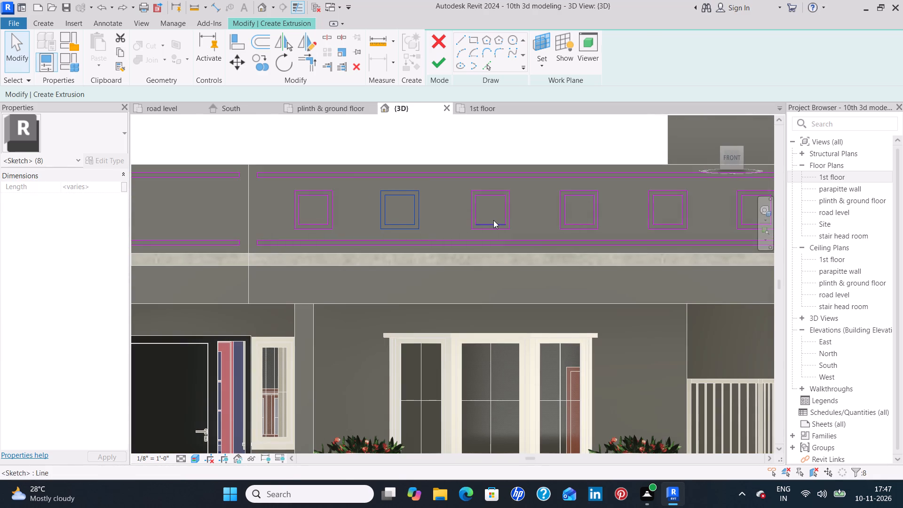
key(Left)
key(Left)
key(Left)
key(Left)
key(Left)
key(Left)
key(Left)
key(Left)
key(Left)
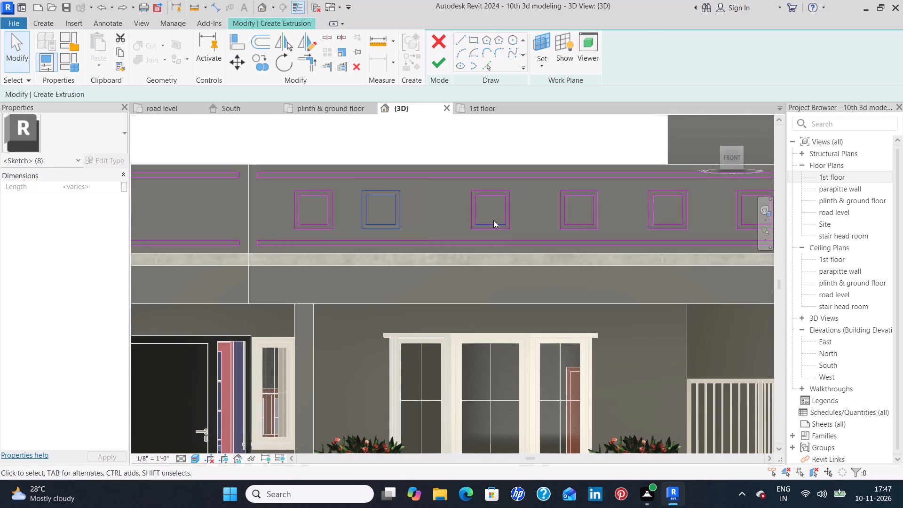
key(Right)
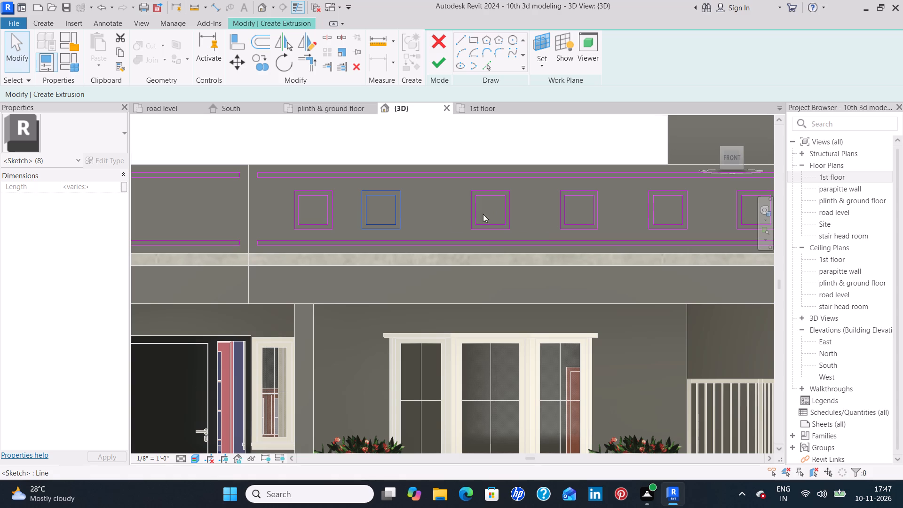
click(431, 223)
Nudge the right segment's third square frame toward the second to match the gap between the first two frames.
drag(533, 233, 513, 195)
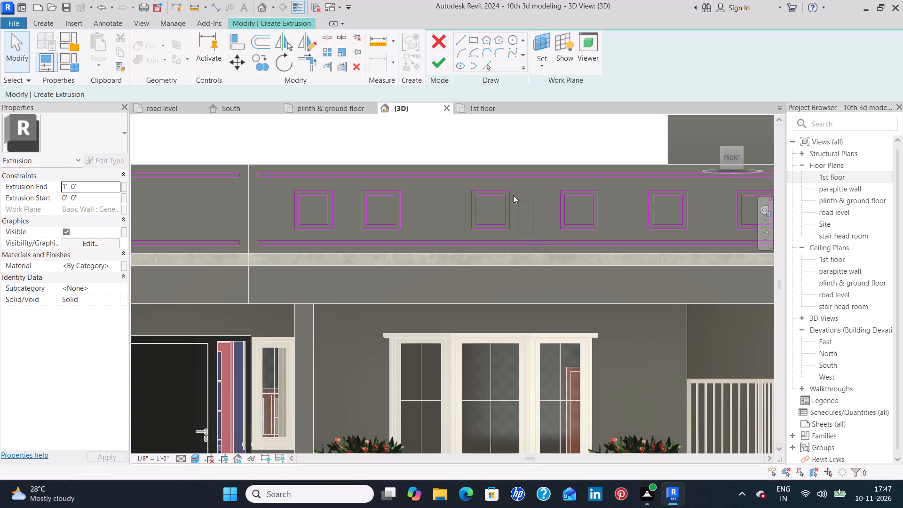
drag(513, 195, 464, 182)
key(Left)
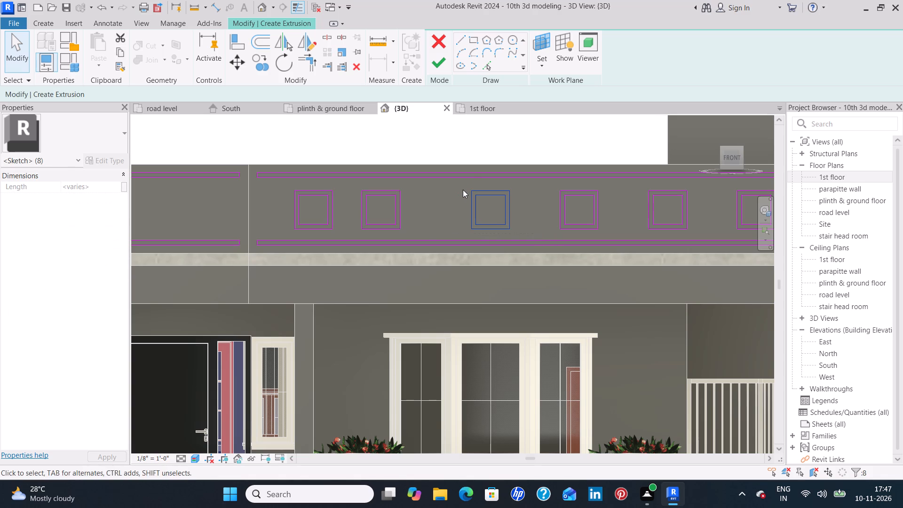
key(Left)
key(Left)
key(Left)
key(Left)
key(Left)
key(Left)
key(Left)
key(Left)
key(Left)
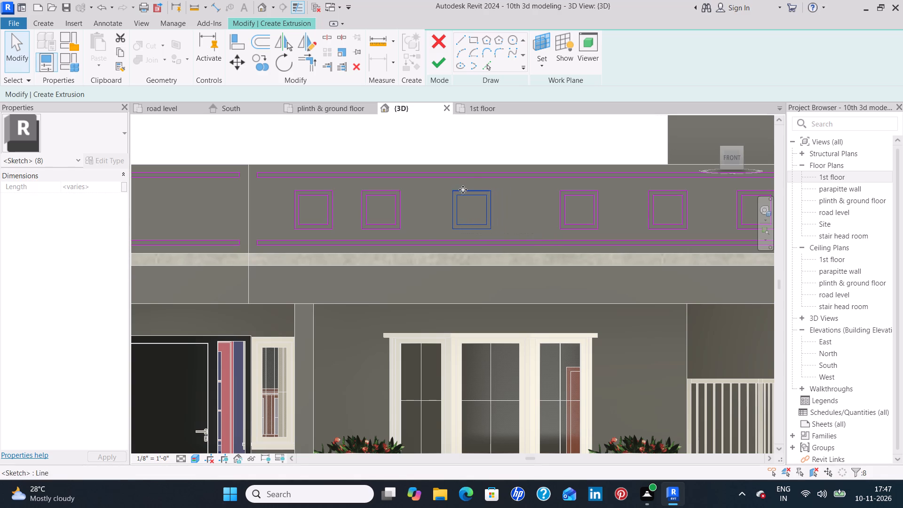
key(Left)
key(Left)
key(Left)
key(Left)
key(Left)
key(Left)
key(Left)
key(Left)
key(Left)
key(Left)
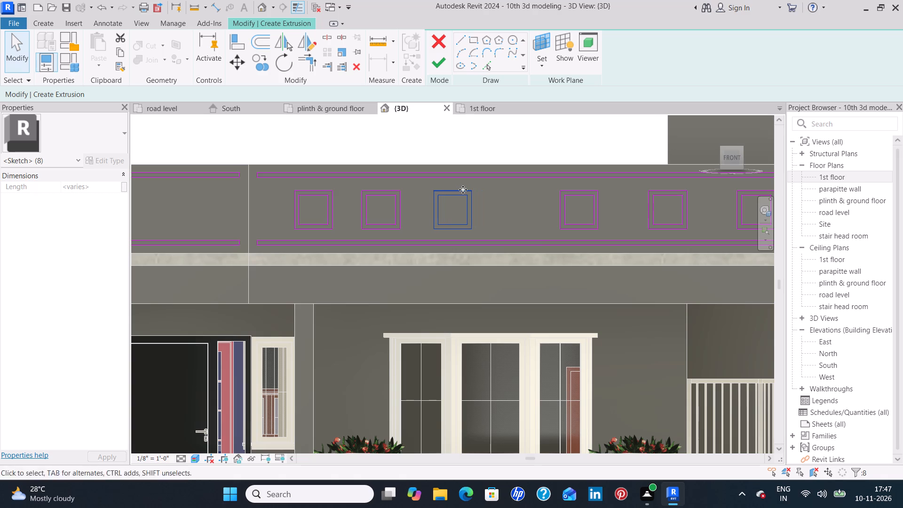
key(Left)
key(Right)
key(Right)
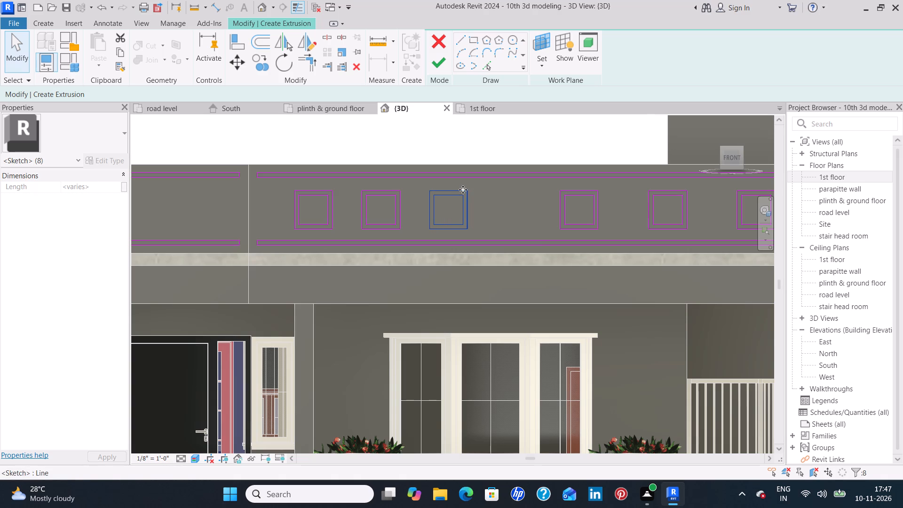
key(Left)
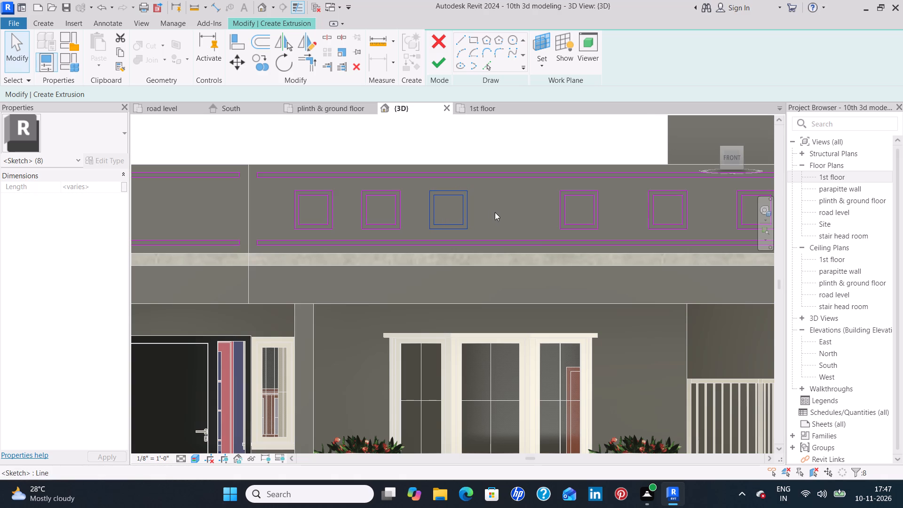
click(495, 212)
Try to nudge the right segment's fourth square frame toward the third to match the spacing of the first three.
drag(612, 232, 546, 178)
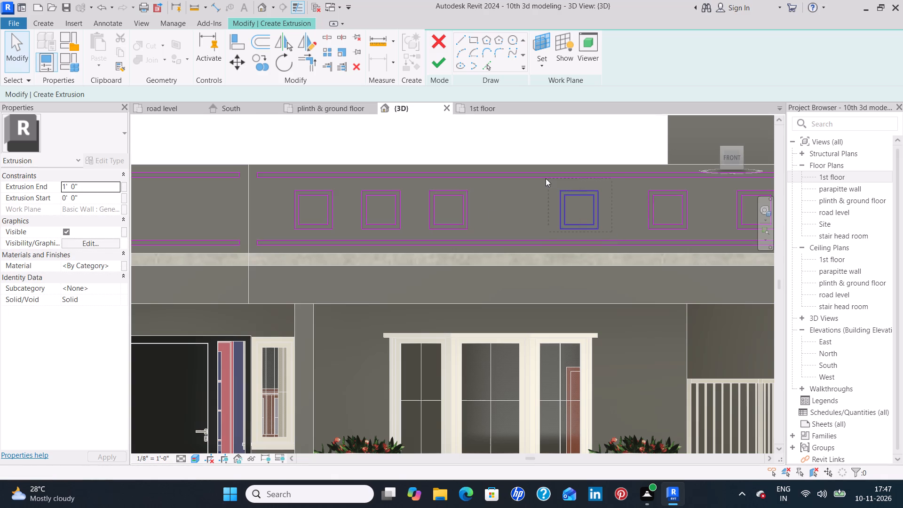
drag(546, 178, 539, 179)
key(Left)
key(Left)
key(Left)
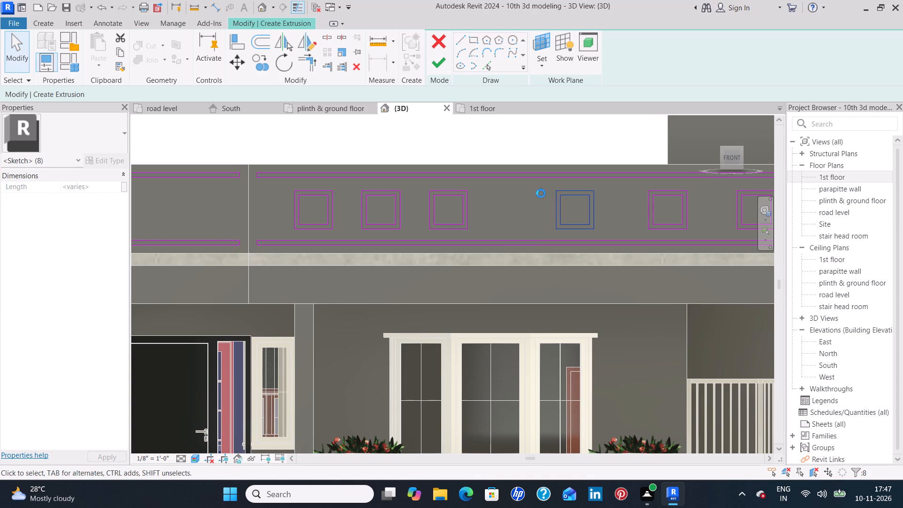
key(Left)
key(Left)
key(Left)
key(Left)
key(Left)
key(Left)
key(Left)
key(Left)
key(Left)
key(Left)
key(Left)
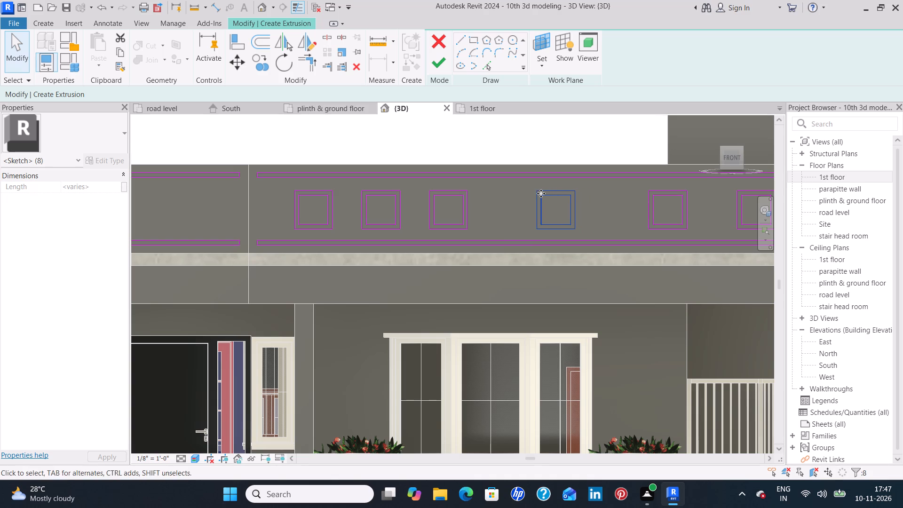
key(Left)
key(Left)
key(Left)
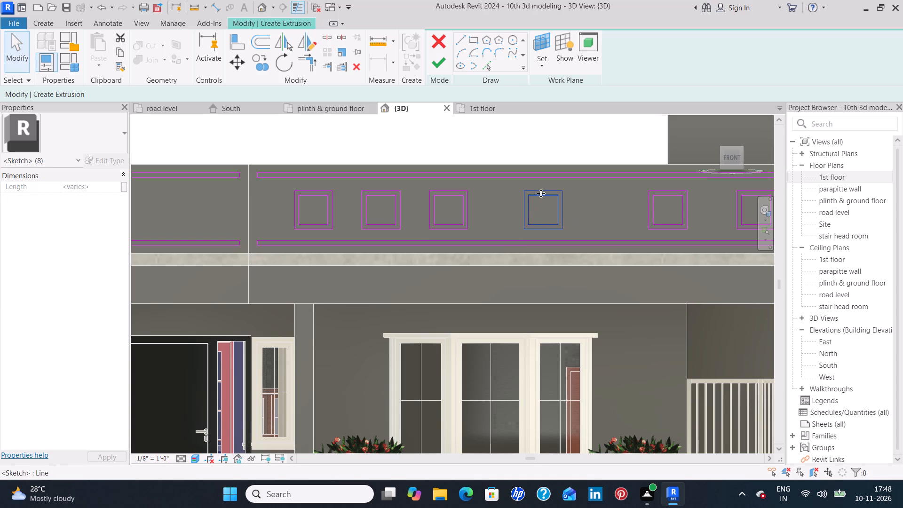
key(Left)
key(Left)
key(Left)
key(Left)
key(Left)
key(Left)
key(Left)
key(Left)
key(Left)
key(Left)
key(Left)
key(Left)
key(Left)
key(Left)
key(Left)
key(Left)
key(Left)
key(Left)
key(Left)
key(Left)
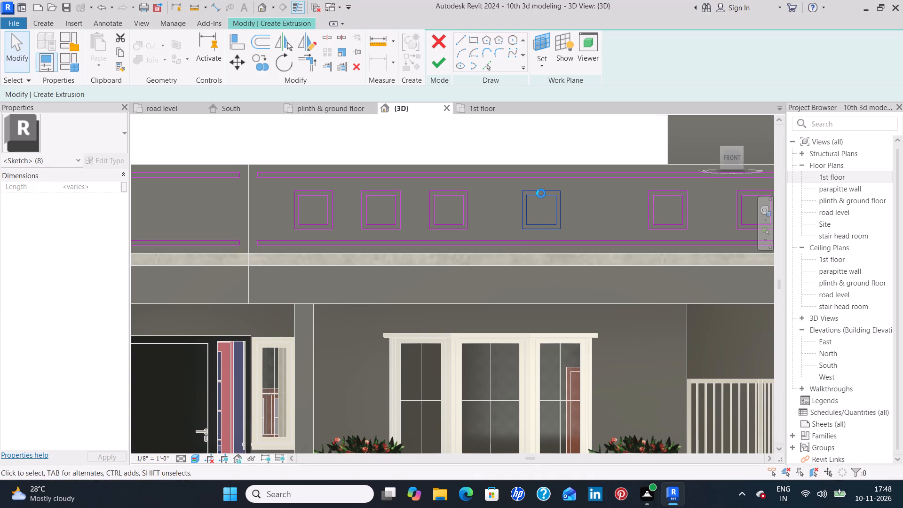
key(Left)
key(Left)
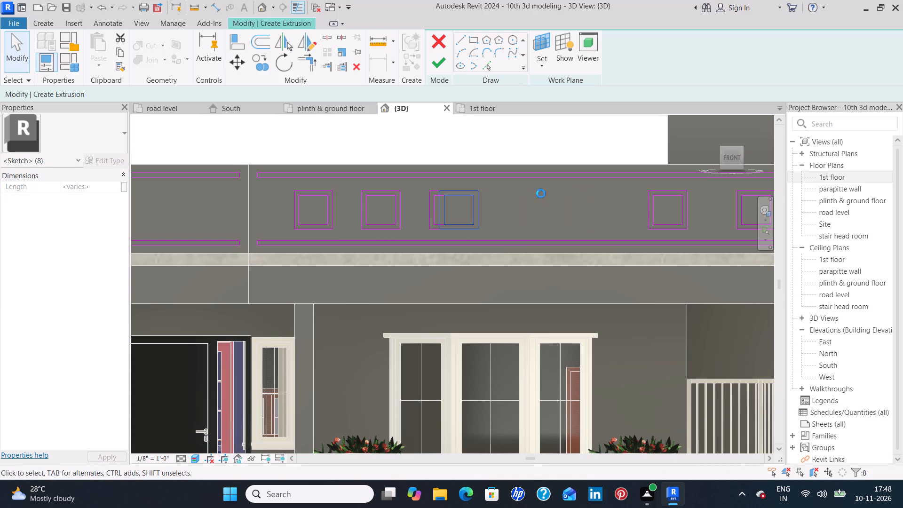
key(Left)
key(Left)
key(Left)
key(Left)
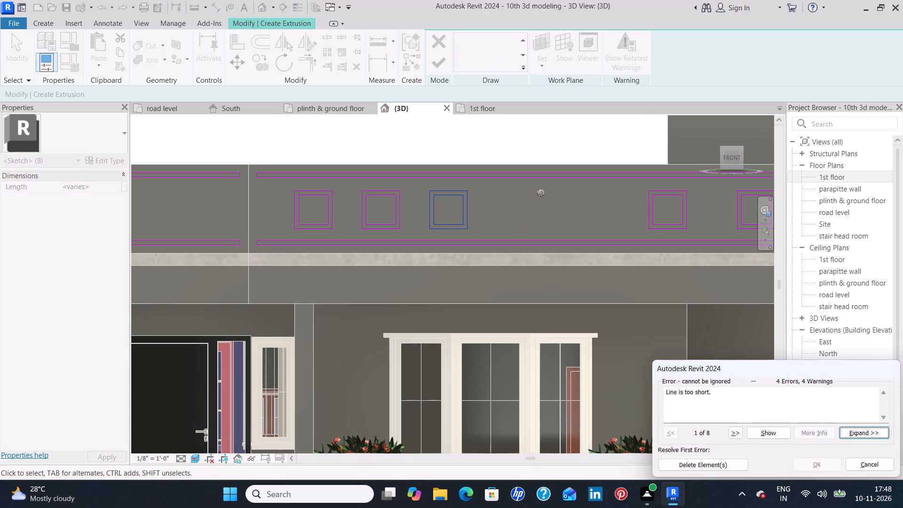
key(Right)
key(Right)
key(Right)
key(Right)
key(Right)
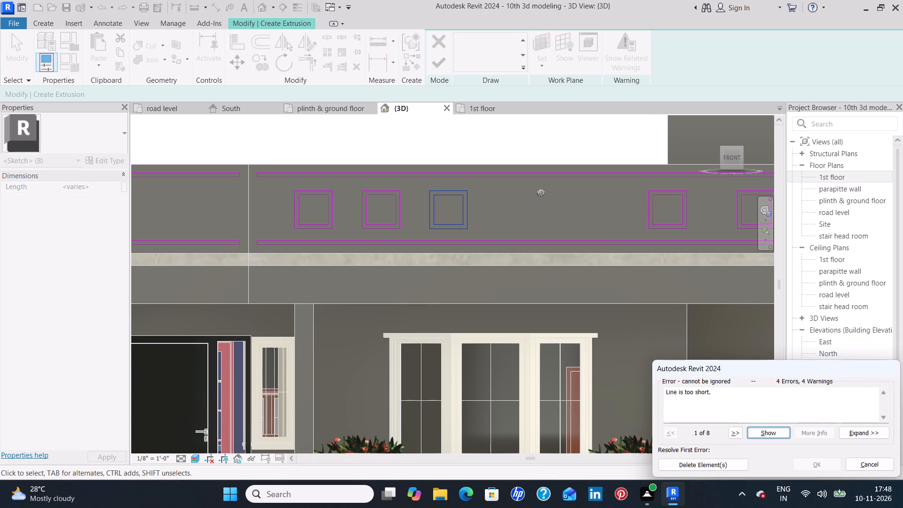
key(Right)
click(880, 464)
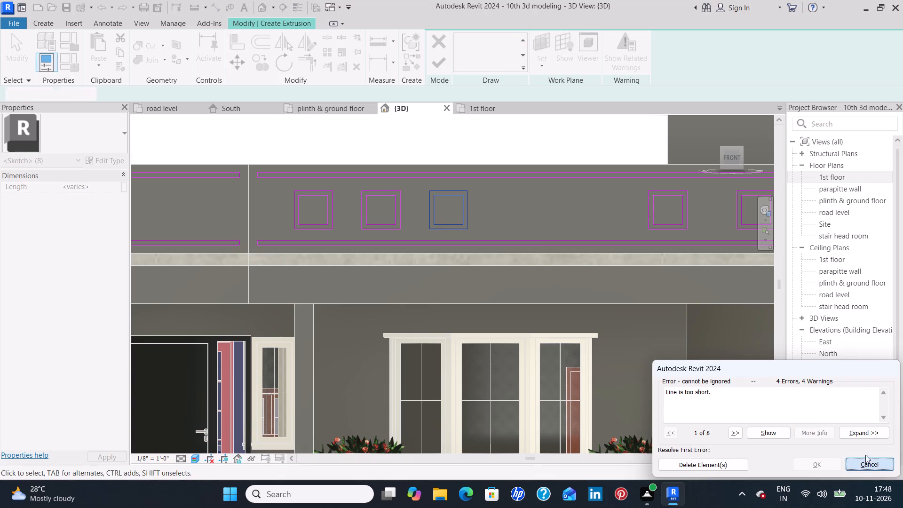
key(Right)
key(Right)
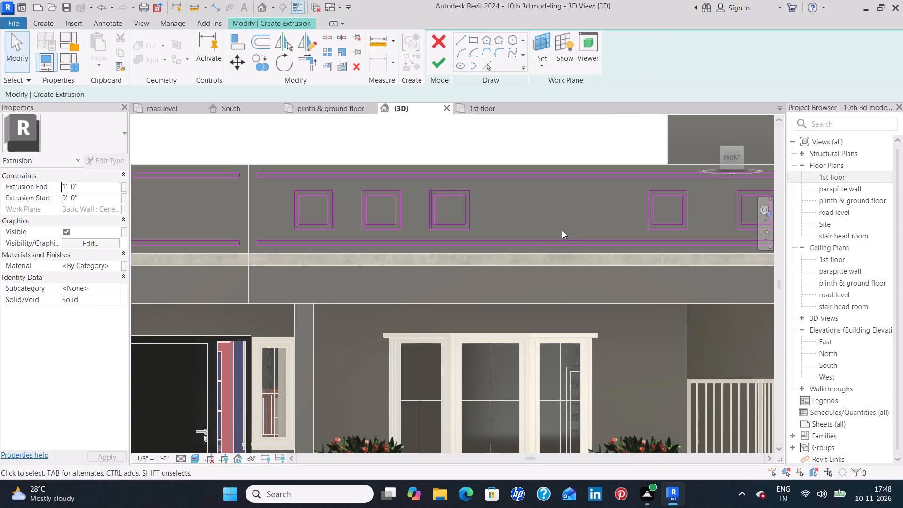
key(Right)
key(Right)
key(Right)
key(Right)
key(Right)
key(Right)
key(Right)
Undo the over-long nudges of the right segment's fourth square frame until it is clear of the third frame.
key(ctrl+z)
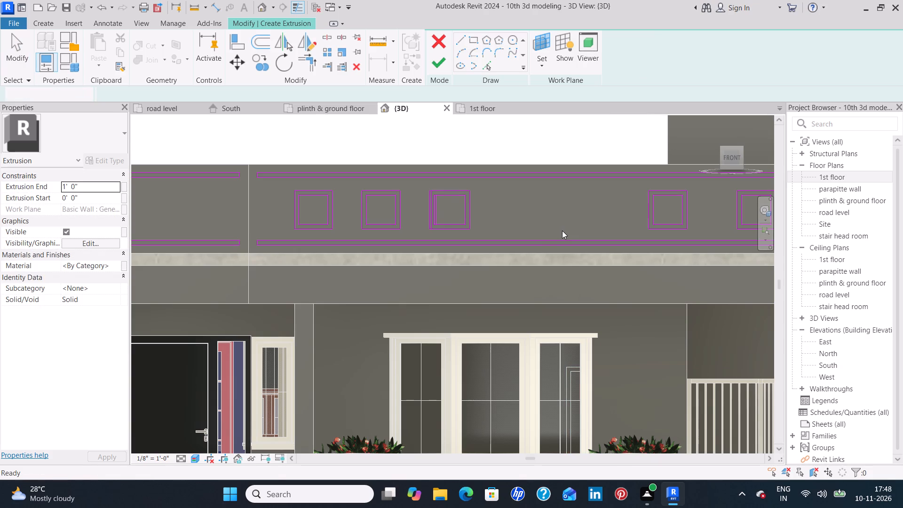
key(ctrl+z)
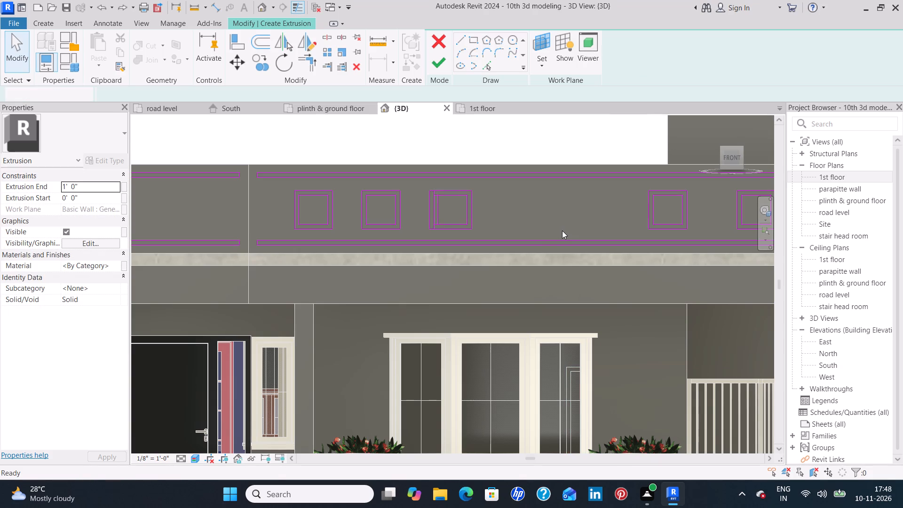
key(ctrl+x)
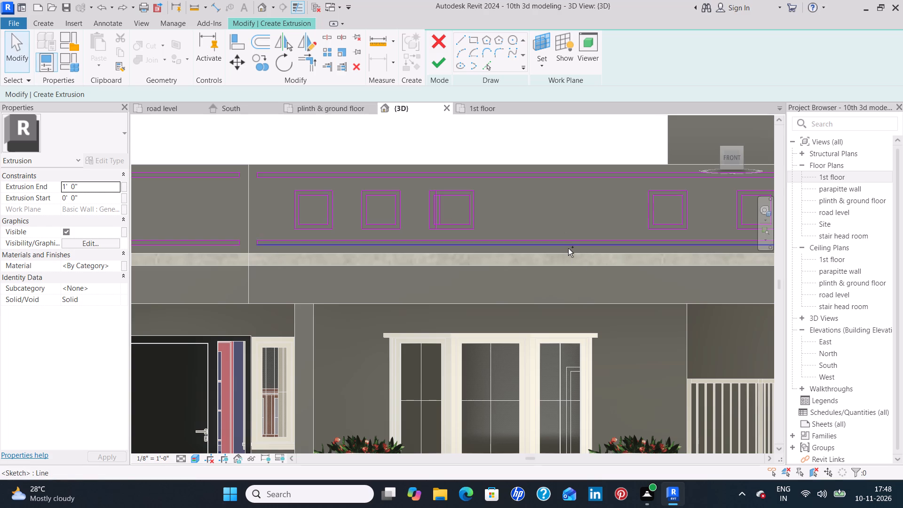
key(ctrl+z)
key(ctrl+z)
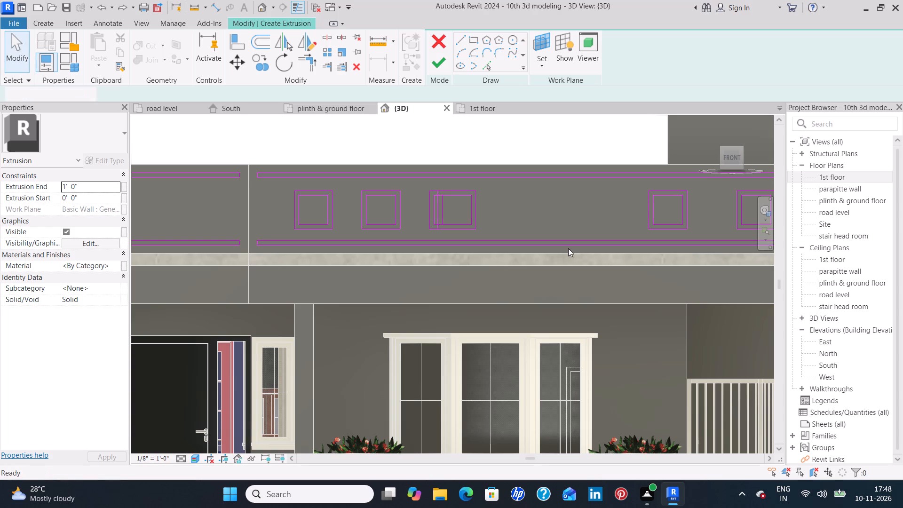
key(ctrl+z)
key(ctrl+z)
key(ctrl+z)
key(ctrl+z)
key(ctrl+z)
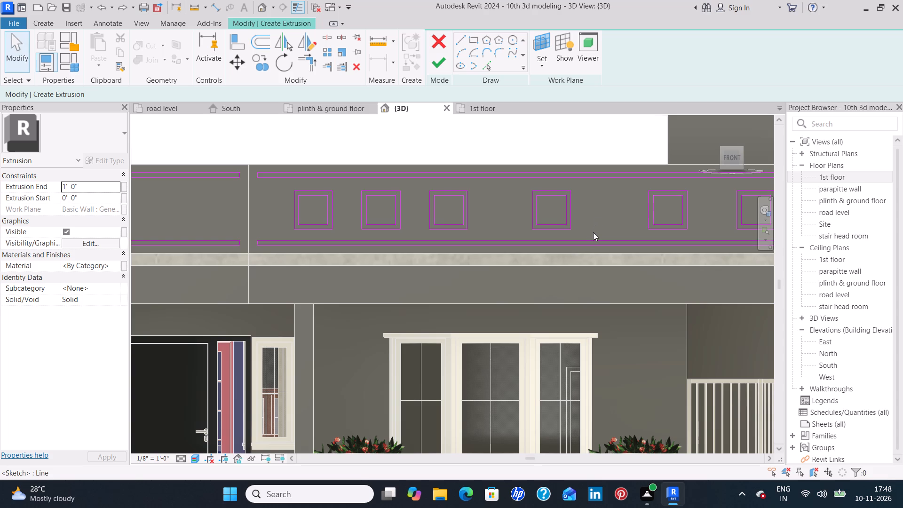
Nudge the right segment's fourth square frame toward the third to match the gap between the first three frames.
drag(593, 232, 521, 184)
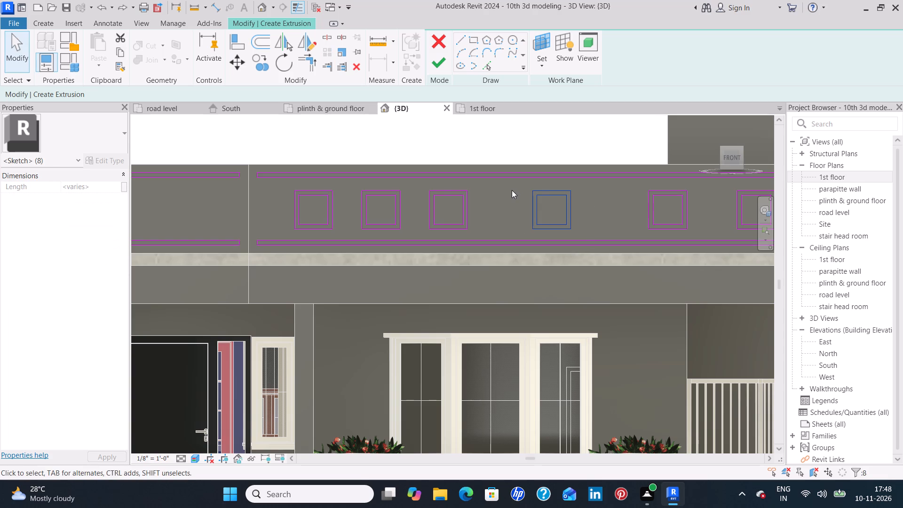
key(Left)
key(Left)
key(Left)
key(Left)
key(Left)
key(Left)
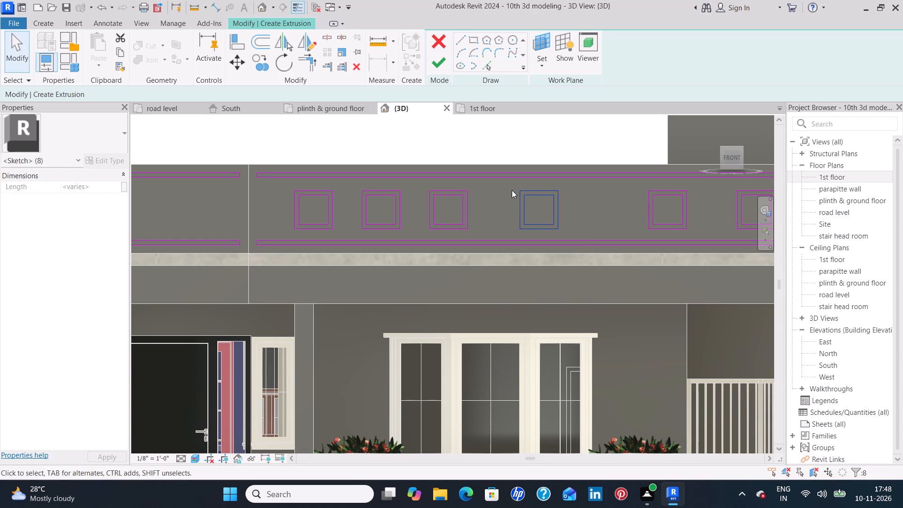
key(Left)
key(Left)
key(Left)
key(Left)
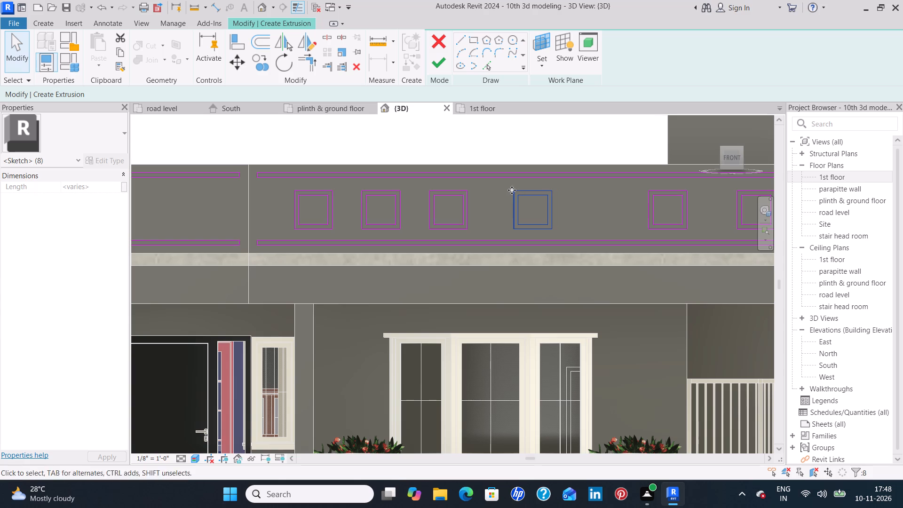
key(Left)
key(Left)
key(Left)
key(Left)
key(Left)
key(Left)
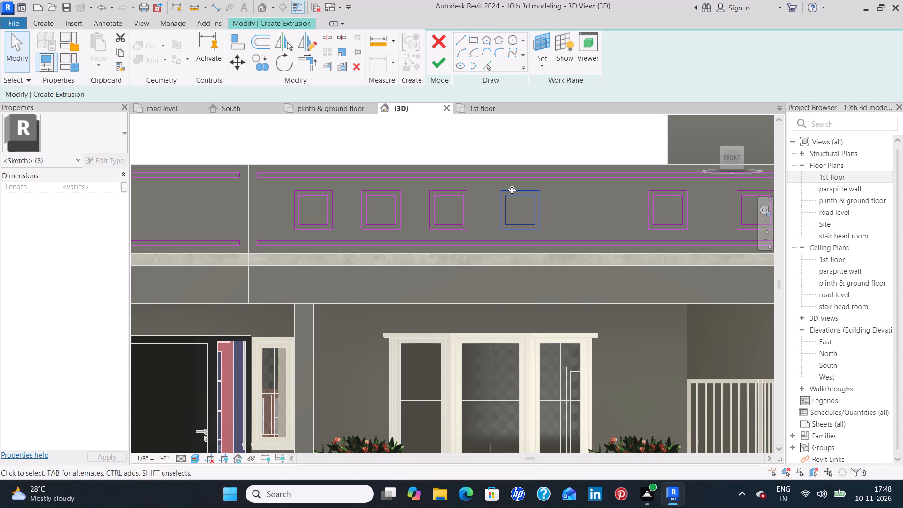
key(Left)
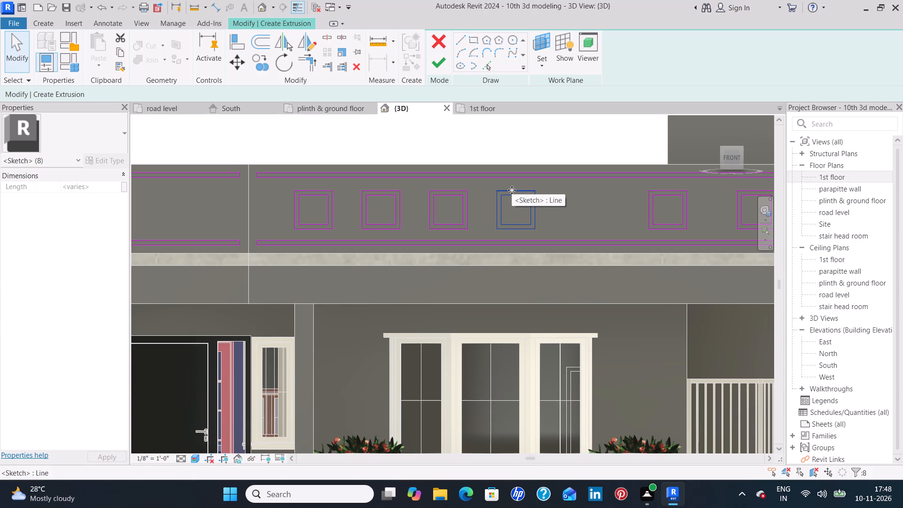
click(593, 212)
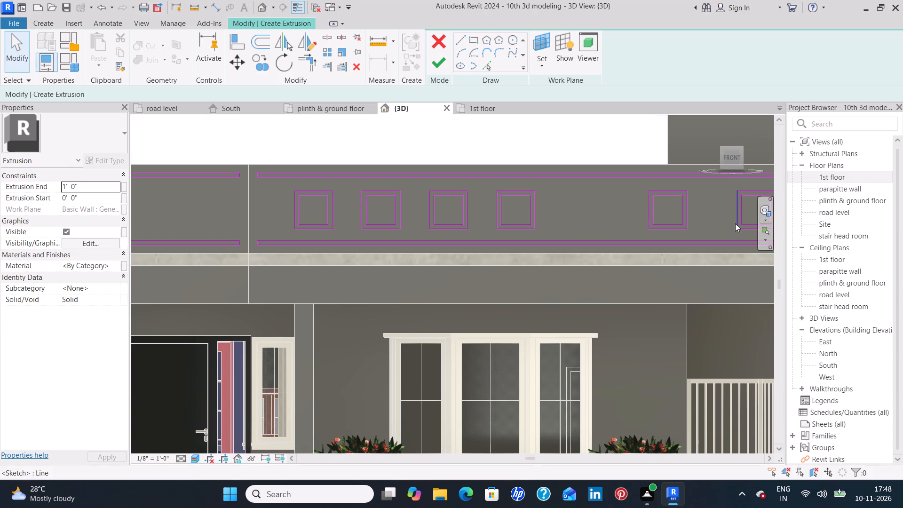
Nudge the right segment's fifth square frame toward the fourth to match the spacing of the preceding frames.
drag(700, 233, 666, 182)
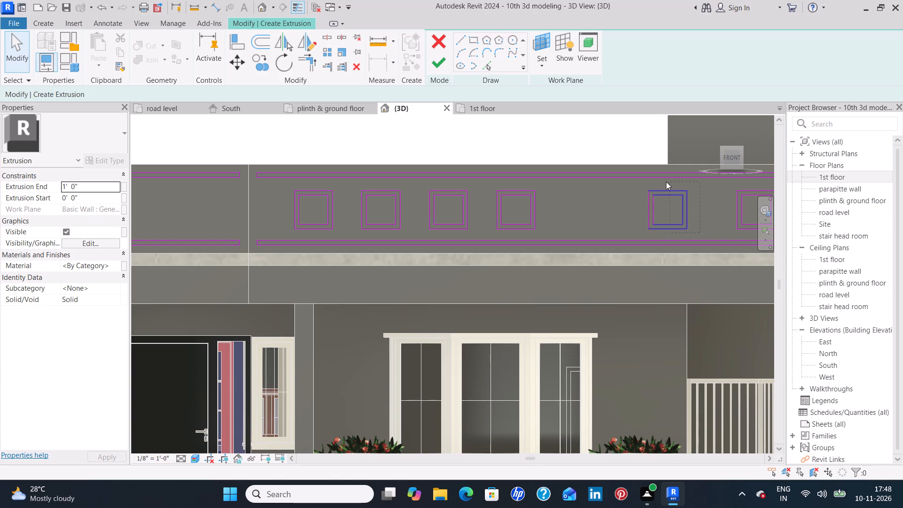
drag(666, 182, 641, 181)
key(Left)
key(Left)
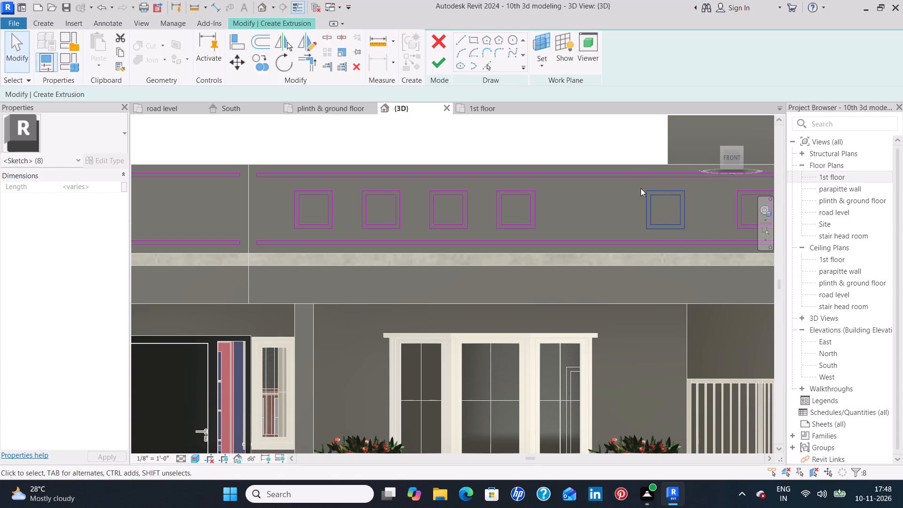
key(Left)
key(Left)
key(Left)
key(Left)
key(Left)
key(Left)
key(Left)
key(Left)
key(Left)
key(Left)
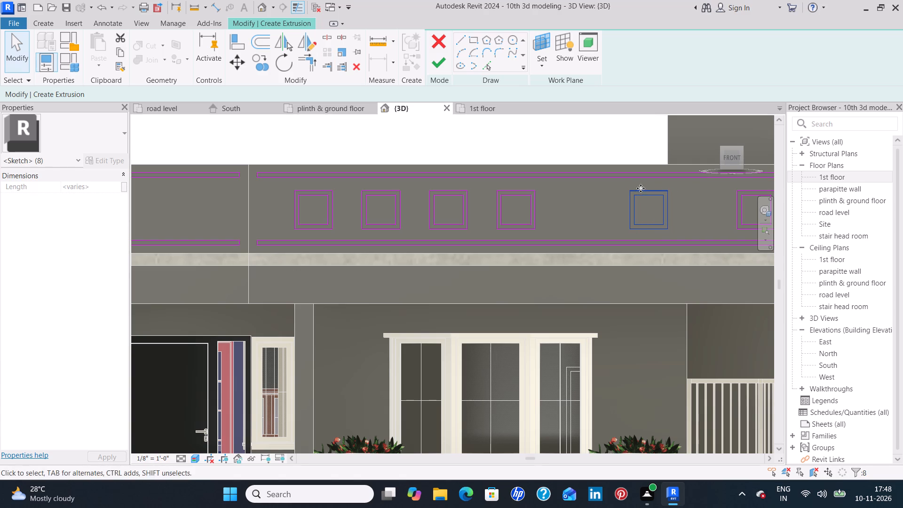
key(Left)
key(Left)
key(Left)
key(Left)
key(Left)
key(Left)
key(Left)
key(Left)
key(Left)
key(Left)
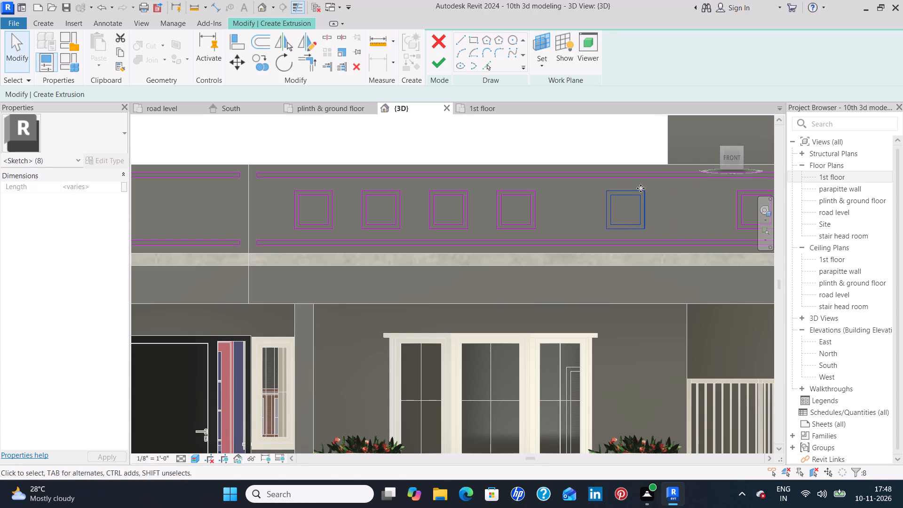
key(Left)
key(Left)
key(Left)
key(Left)
key(Left)
key(Left)
key(Left)
key(Left)
key(Left)
key(Left)
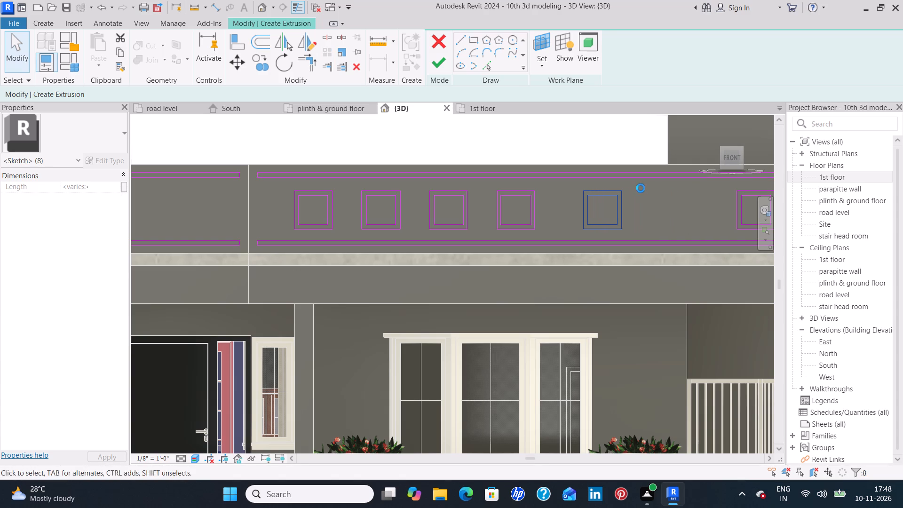
key(Left)
key(Left)
key(Left)
key(Left)
key(Left)
key(Left)
key(Left)
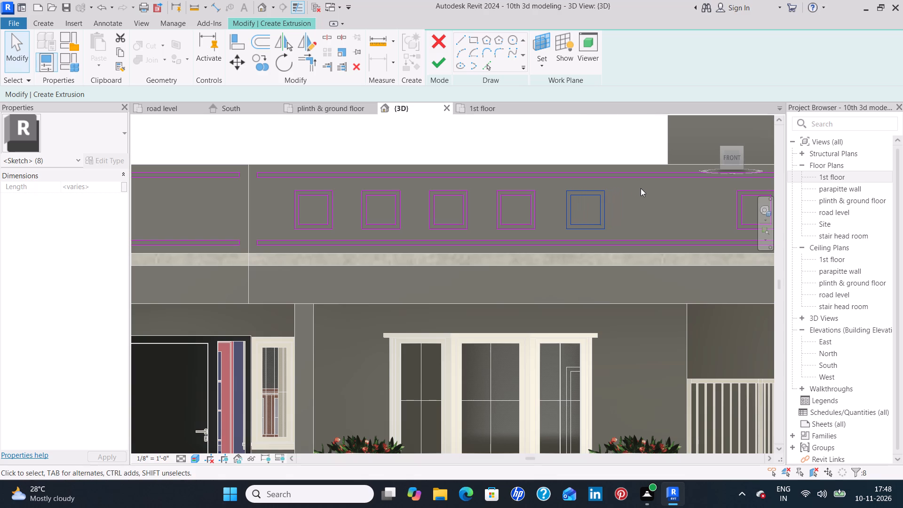
click(639, 190)
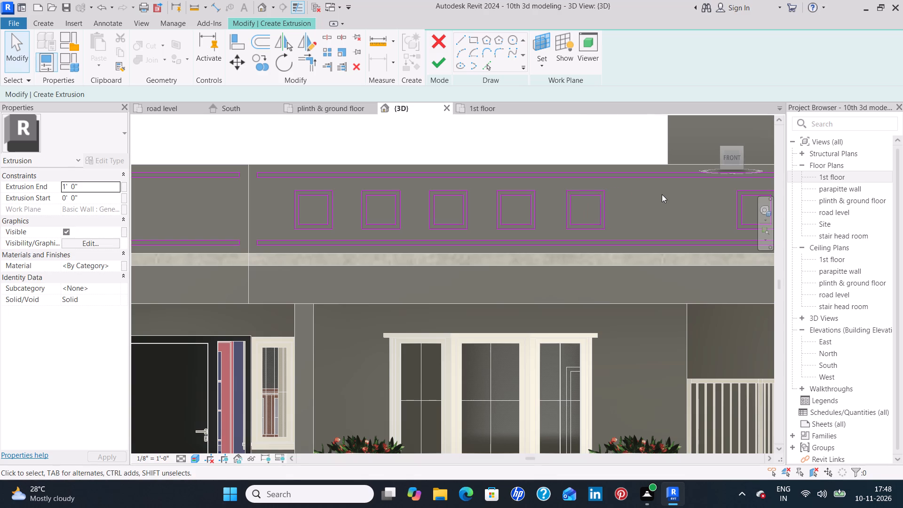
Nudge the right segment's sixth square frame toward the fifth to match the spacing of the preceding frames.
middle_drag(662, 194, 561, 211)
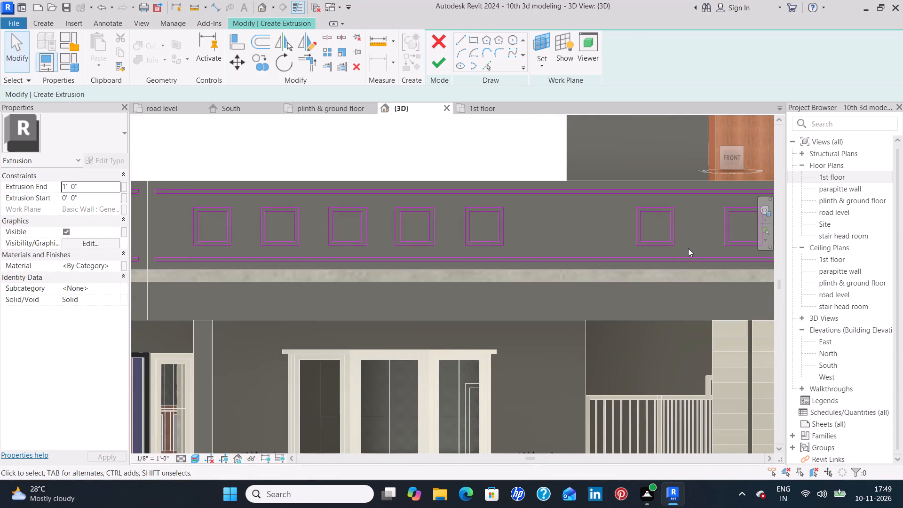
drag(688, 248, 618, 204)
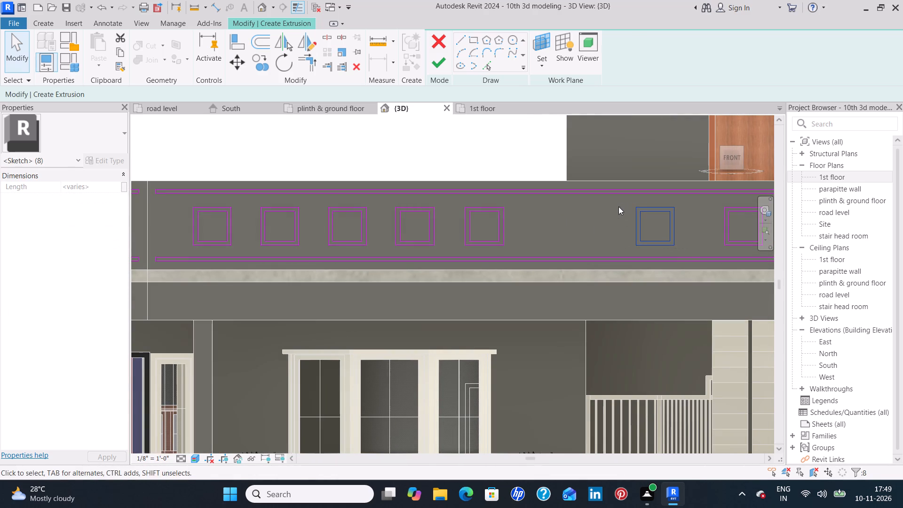
key(Left)
key(Left)
key(Left)
key(Left)
key(Left)
key(Left)
key(Left)
key(Left)
key(Left)
key(Left)
key(Left)
key(Left)
key(Left)
key(Left)
key(Left)
key(Left)
key(Left)
key(Left)
key(Left)
key(Left)
key(Left)
key(Left)
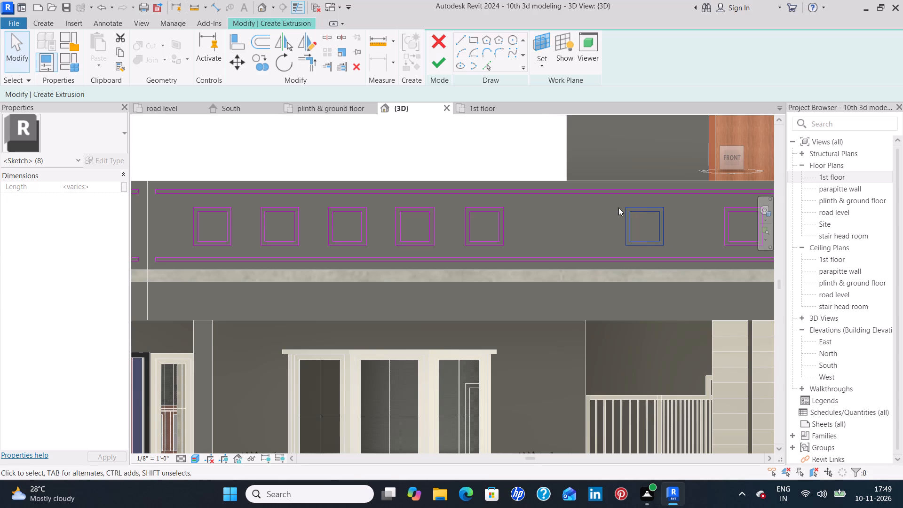
key(Left)
key(Left)
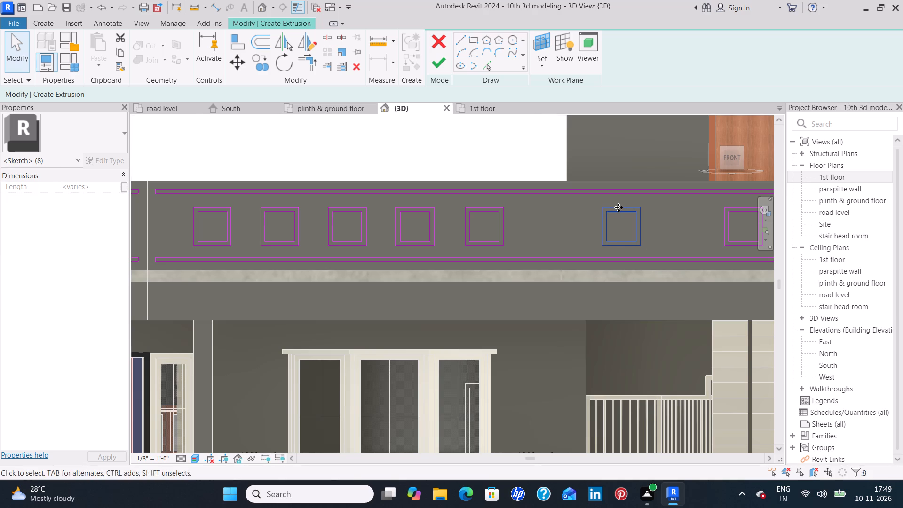
key(Left)
key(Left)
key(Left)
key(Left)
key(Left)
key(Left)
key(Left)
key(Left)
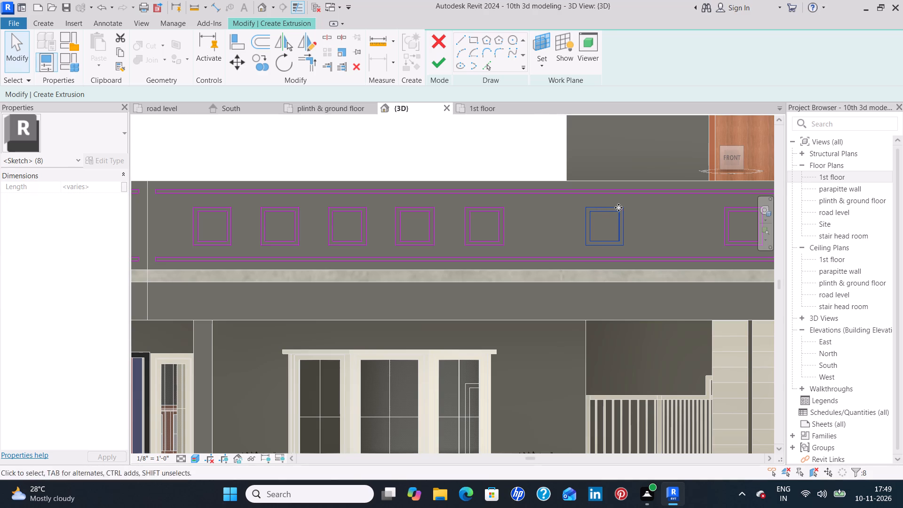
key(Left)
key(Left)
key(Left)
key(Left)
key(Left)
key(Left)
key(Left)
key(Left)
key(Left)
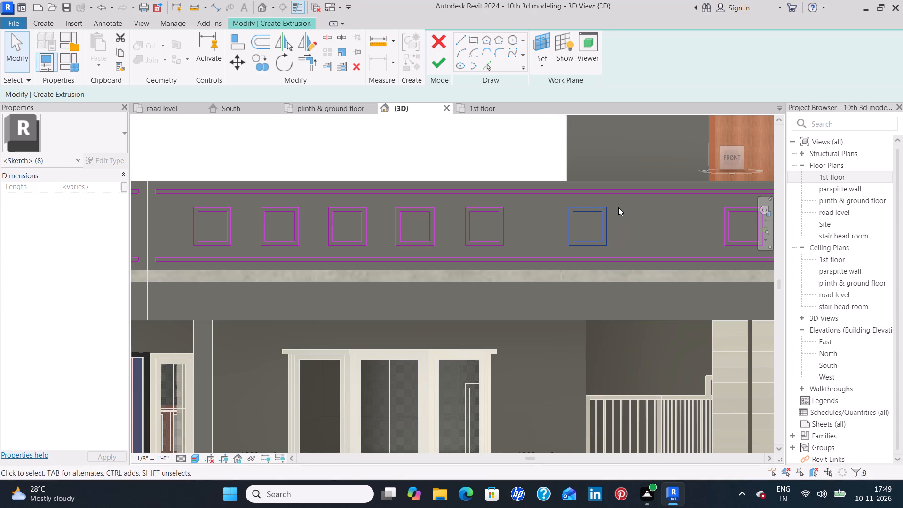
key(Left)
key(Left)
key(Left)
key(Left)
key(Left)
key(Left)
key(Left)
key(Left)
key(Left)
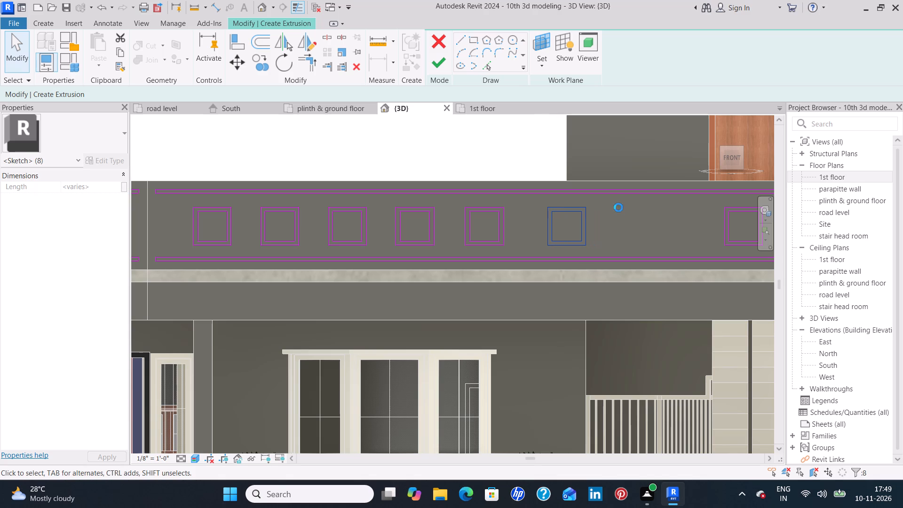
key(Left)
key(Left)
key(Left)
key(Left)
key(Left)
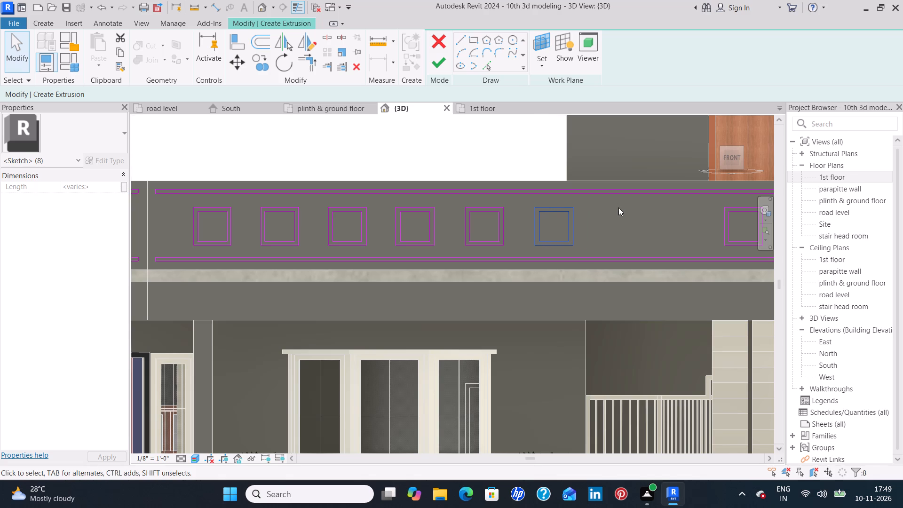
click(618, 208)
Copy the right segment's sixth square frame 2' 9" horizontally toward the parapet's far end, into the gap before the last frame.
middle_drag(636, 211, 546, 199)
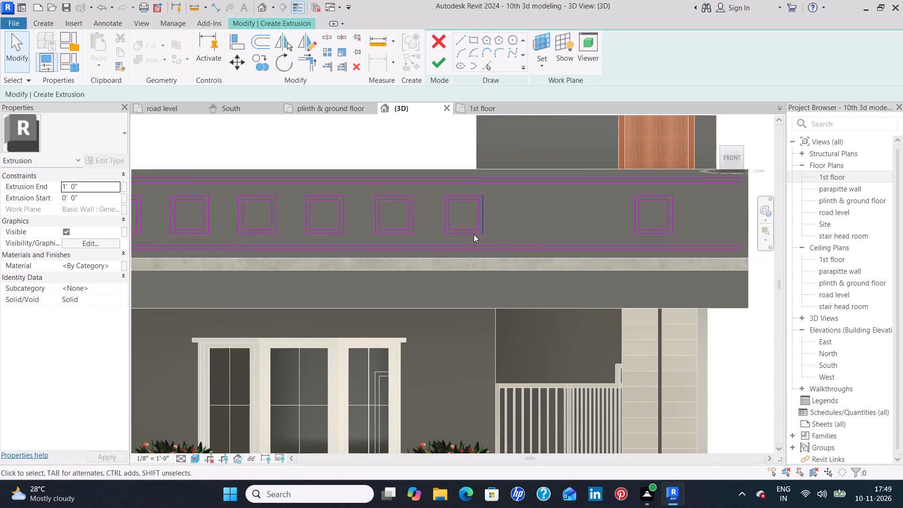
drag(490, 234, 461, 185)
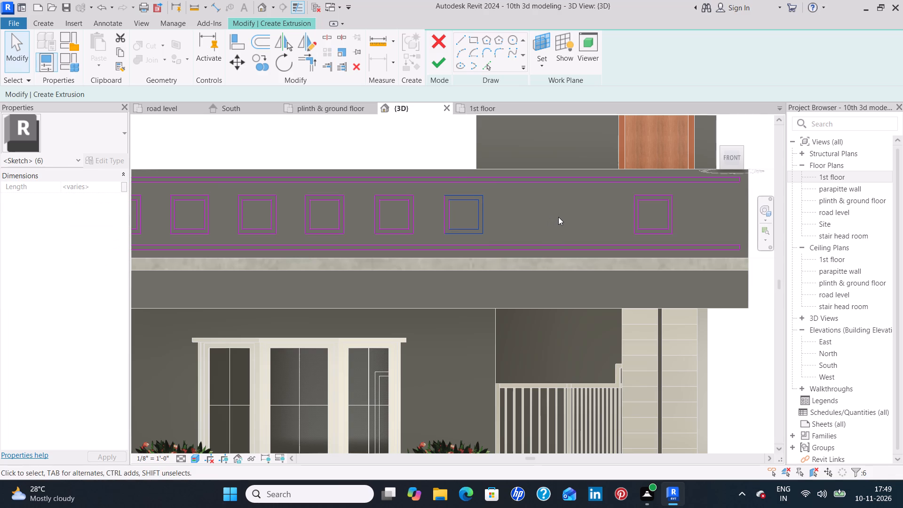
key(Escape)
drag(516, 232, 504, 230)
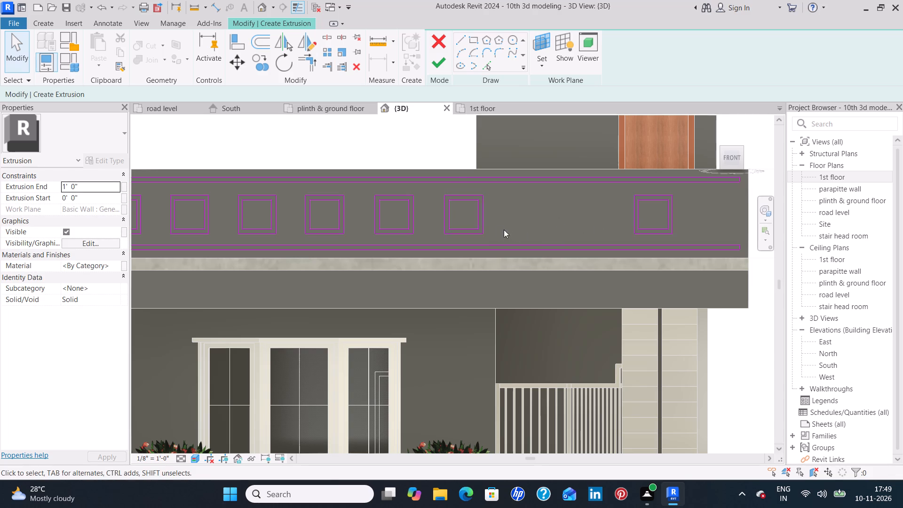
drag(504, 230, 421, 190)
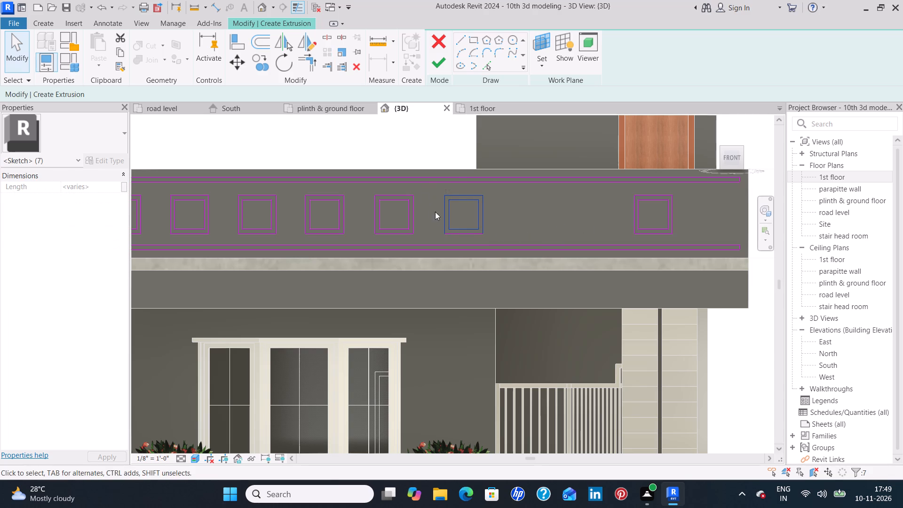
ctrl+click(458, 237)
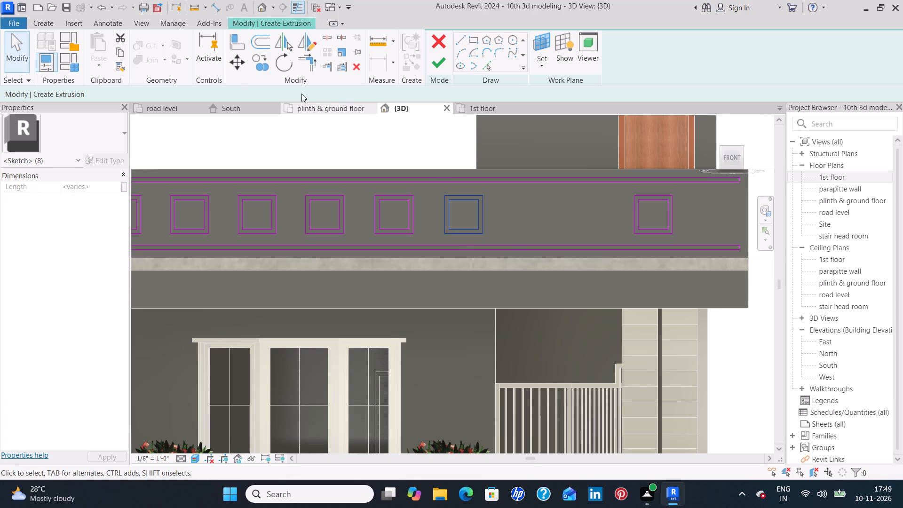
click(253, 66)
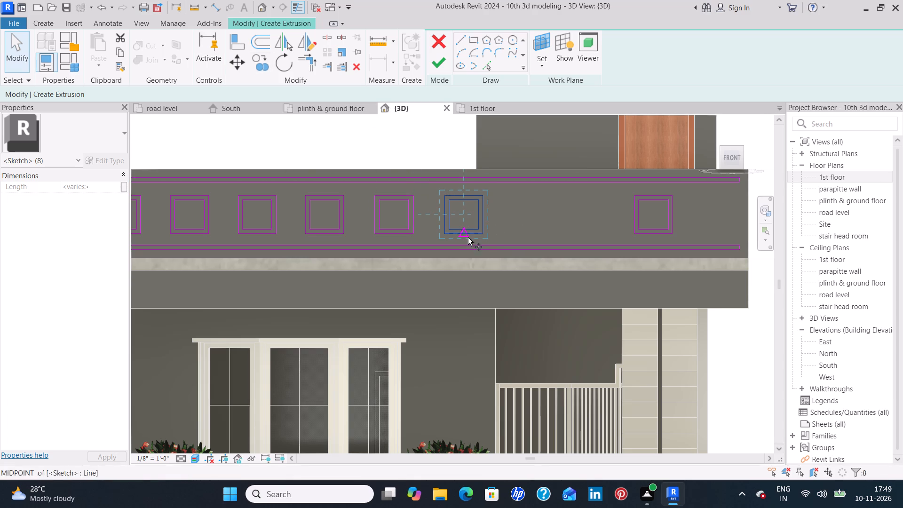
click(482, 236)
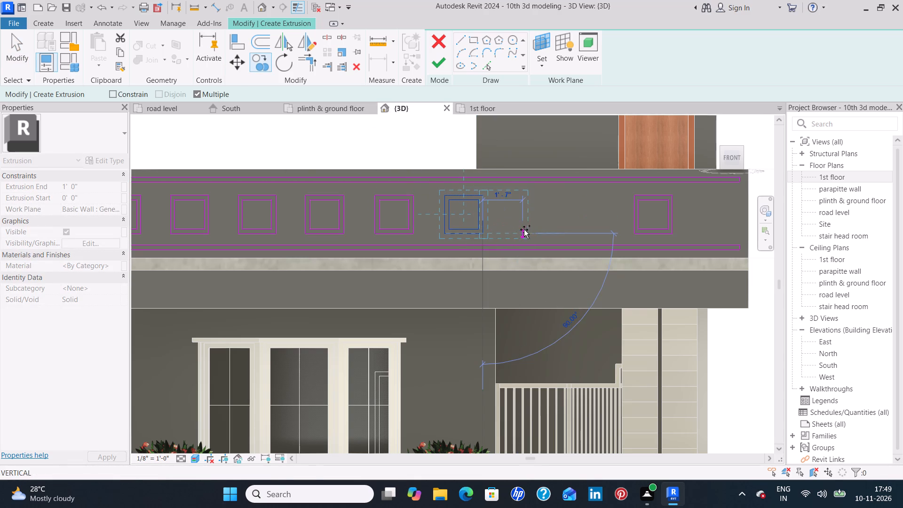
click(553, 228)
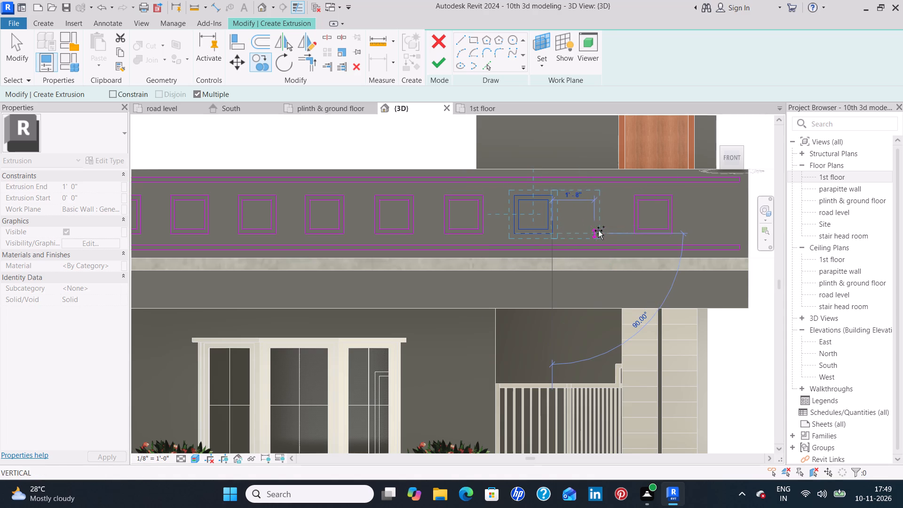
Place one more copy of the right segment's square frame between the seventh and last frames, matching the preceding spacing.
click(622, 230)
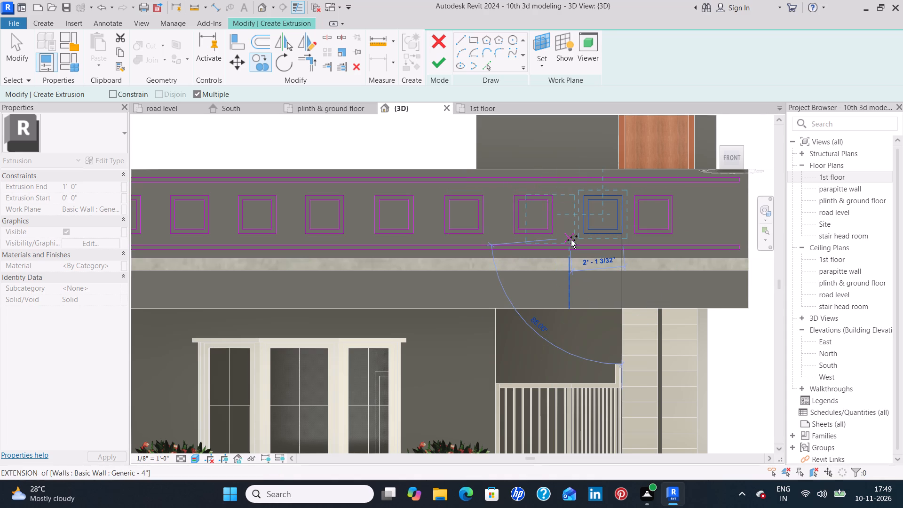
key(Escape)
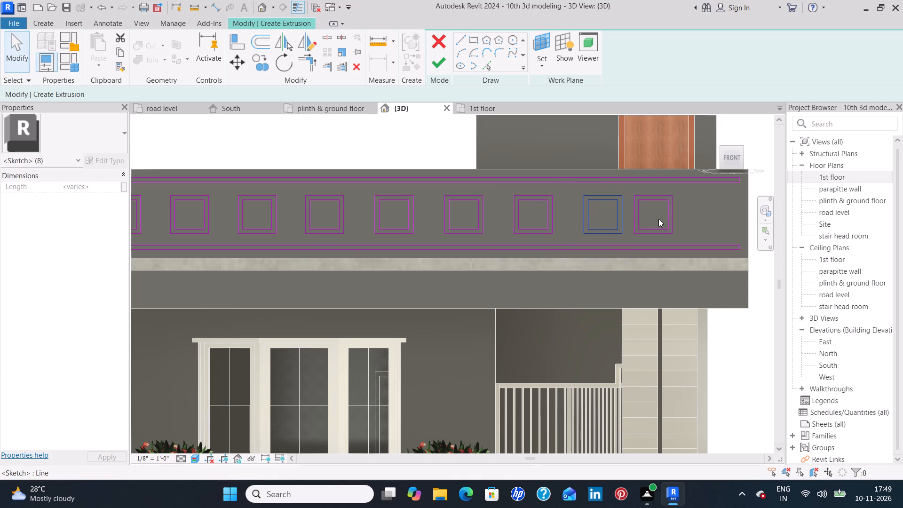
Nudge the right segment's last square frame away from the eighth toward the parapet's end to match the preceding spacing.
middle_drag(658, 219, 566, 220)
click(588, 217)
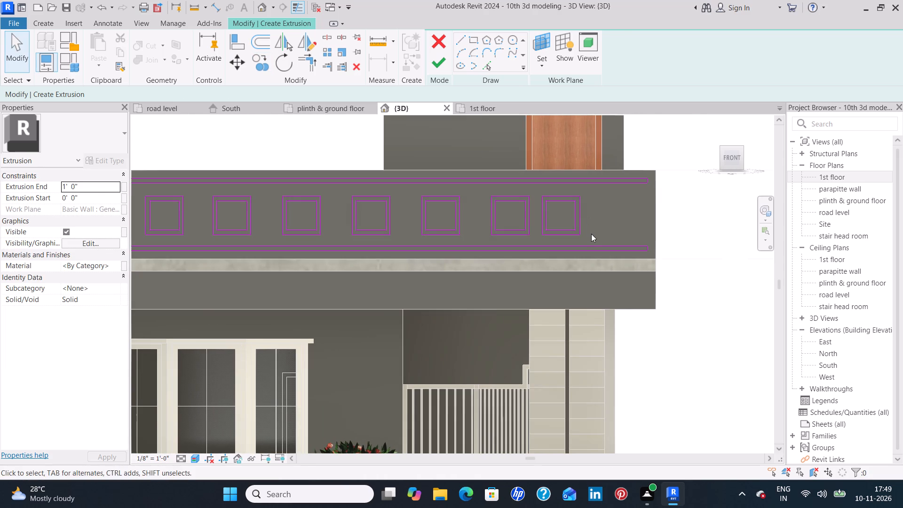
drag(591, 234, 532, 193)
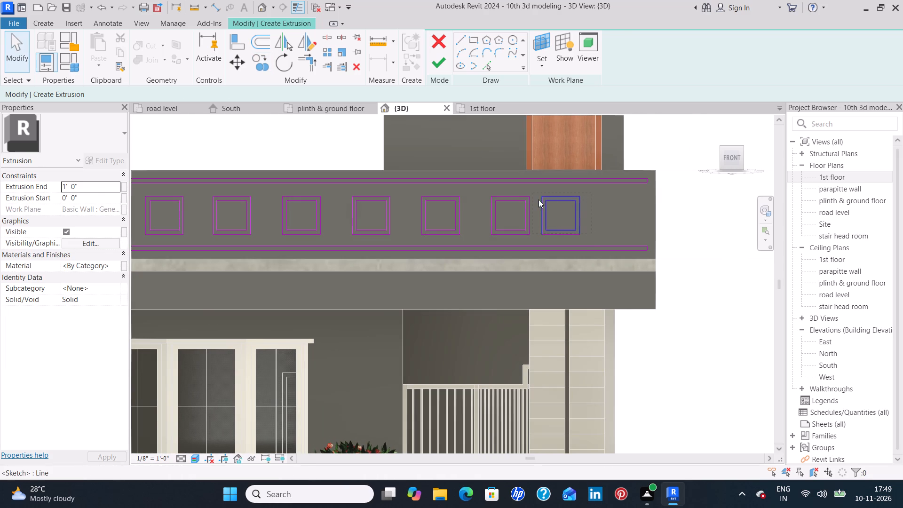
ctrl+click(557, 237)
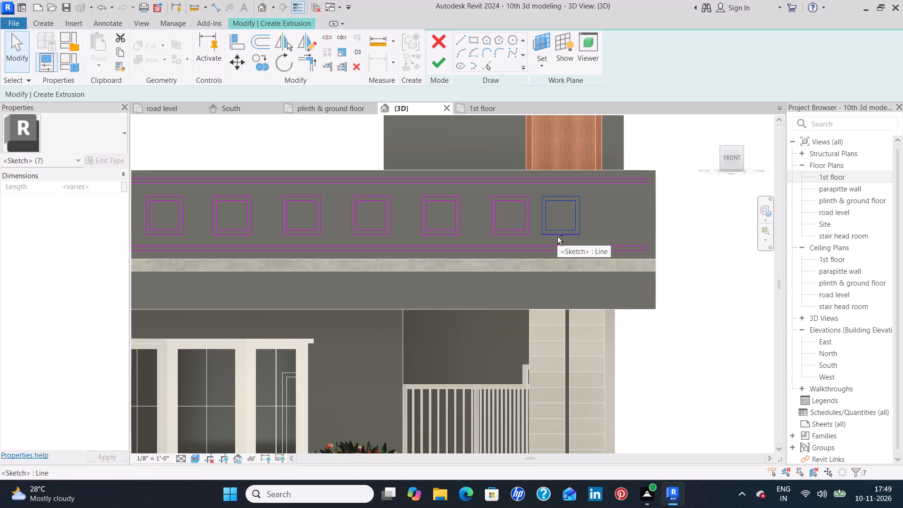
key(Right)
key(Right)
key(Right)
key(Right)
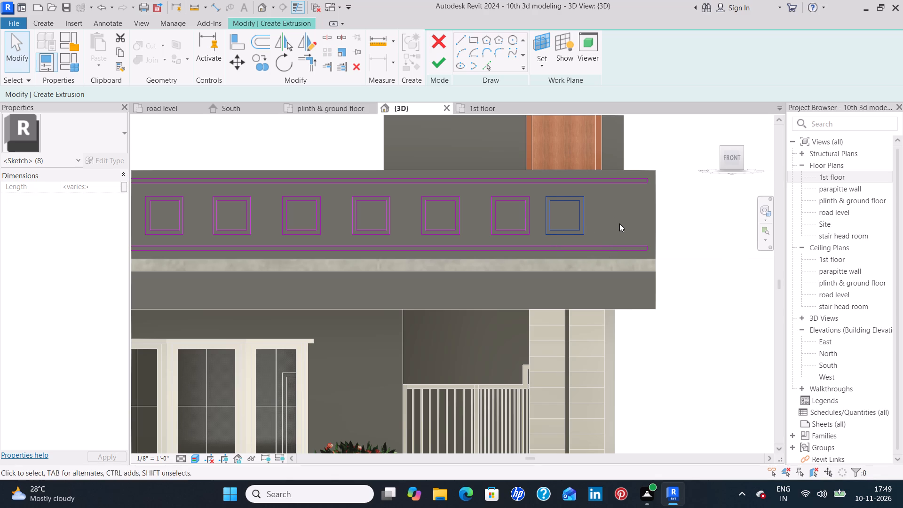
key(Right)
key(Right)
key(Right)
key(Right)
key(Right)
key(Right)
key(Right)
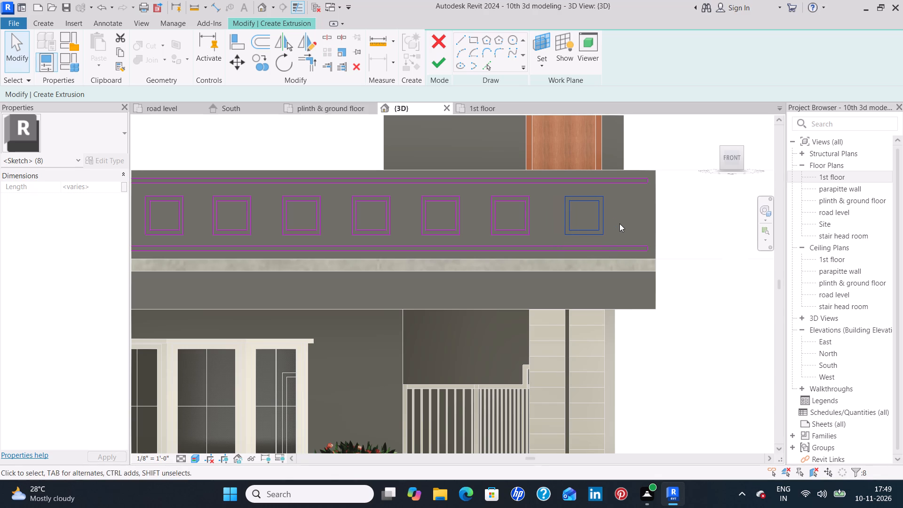
click(619, 223)
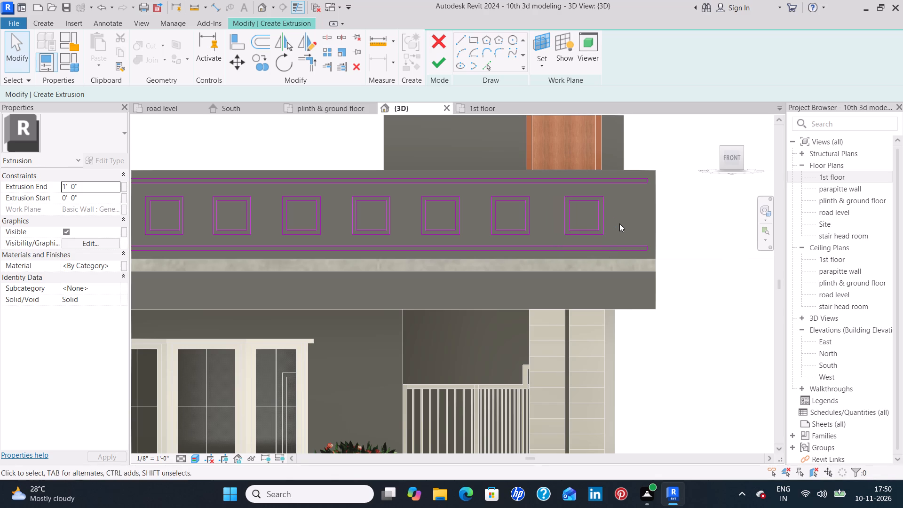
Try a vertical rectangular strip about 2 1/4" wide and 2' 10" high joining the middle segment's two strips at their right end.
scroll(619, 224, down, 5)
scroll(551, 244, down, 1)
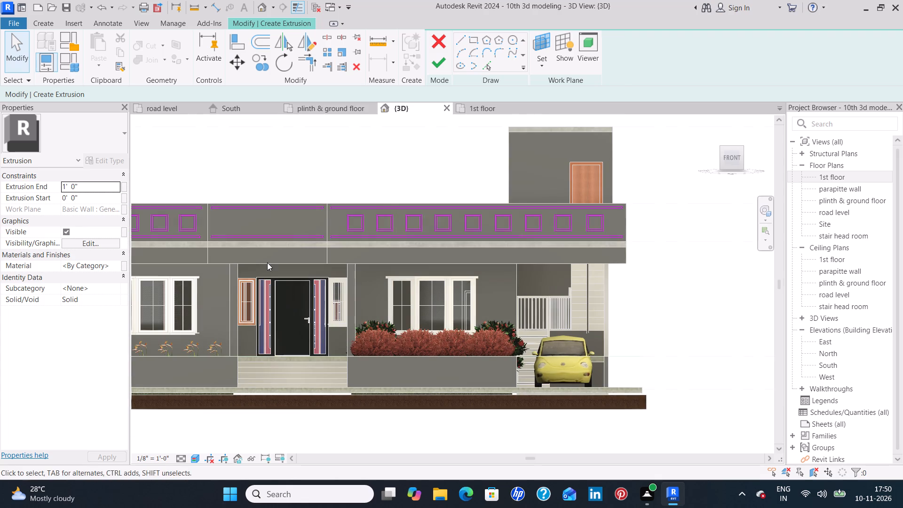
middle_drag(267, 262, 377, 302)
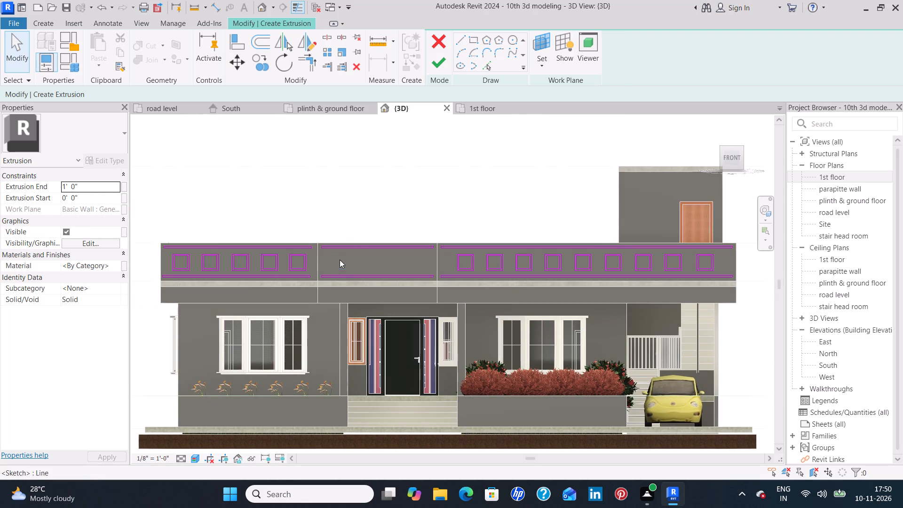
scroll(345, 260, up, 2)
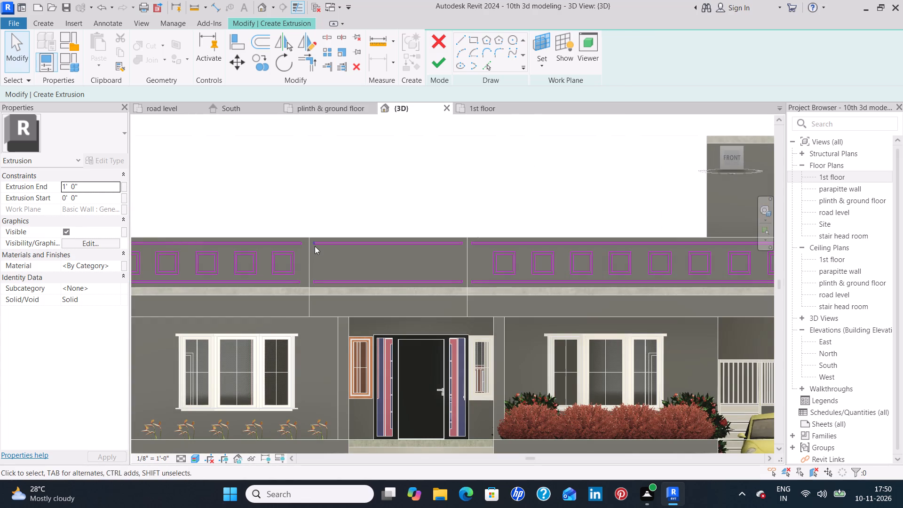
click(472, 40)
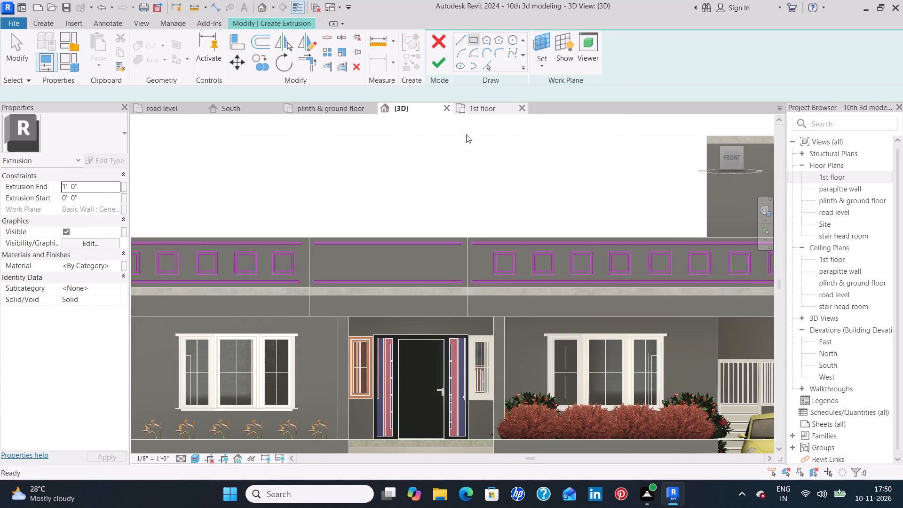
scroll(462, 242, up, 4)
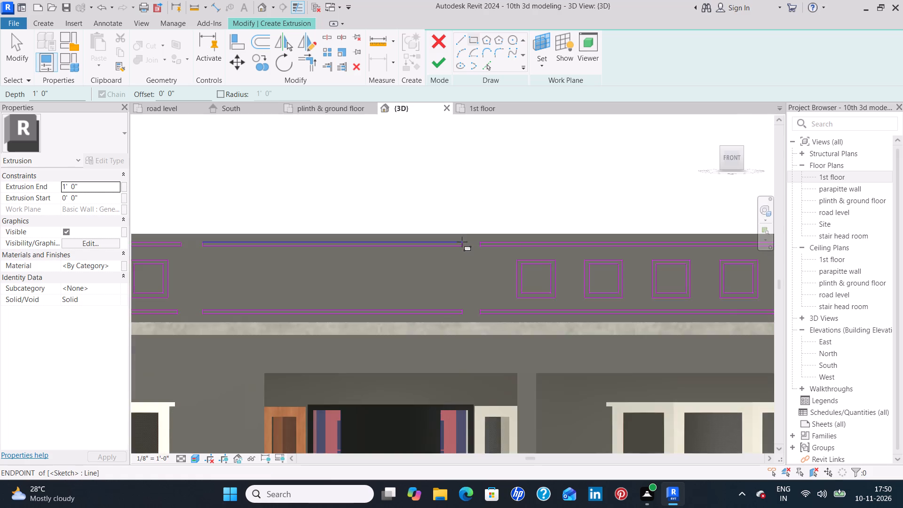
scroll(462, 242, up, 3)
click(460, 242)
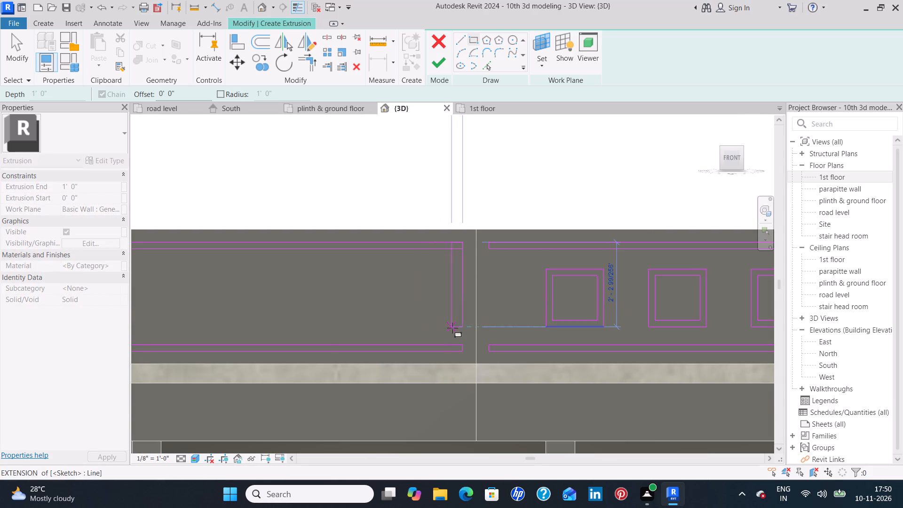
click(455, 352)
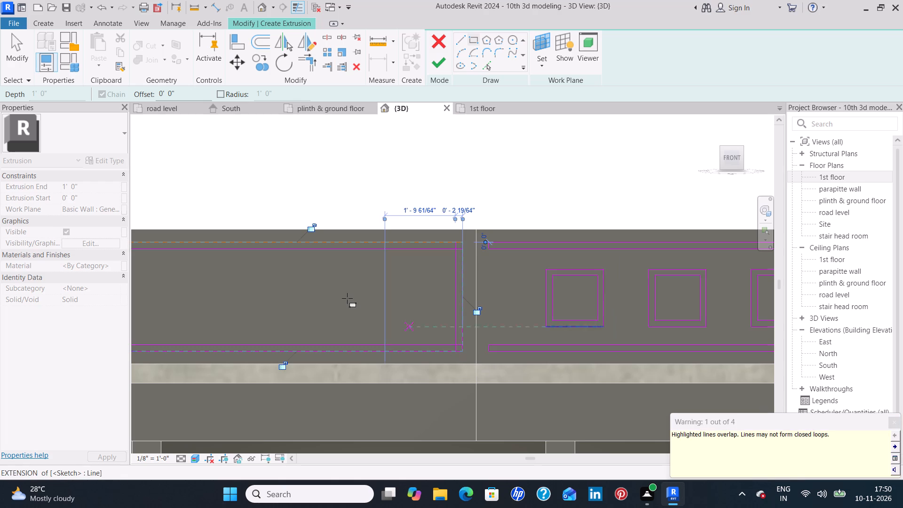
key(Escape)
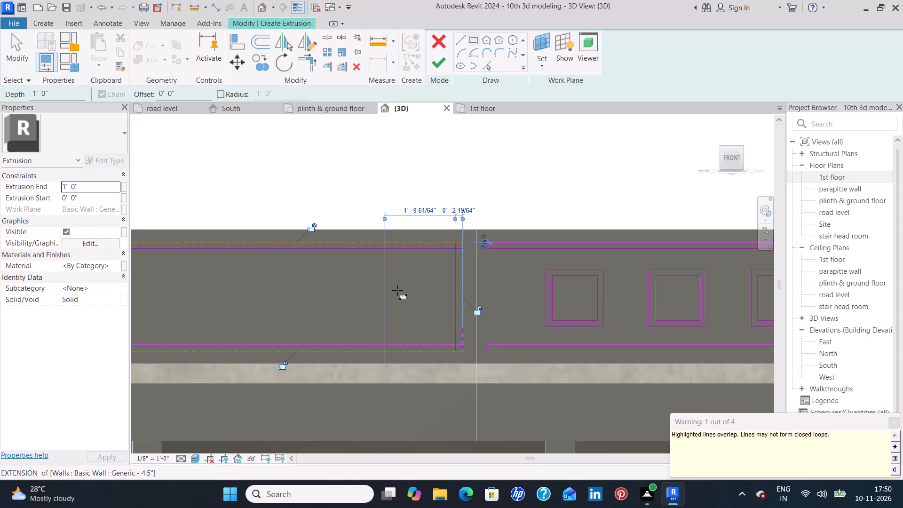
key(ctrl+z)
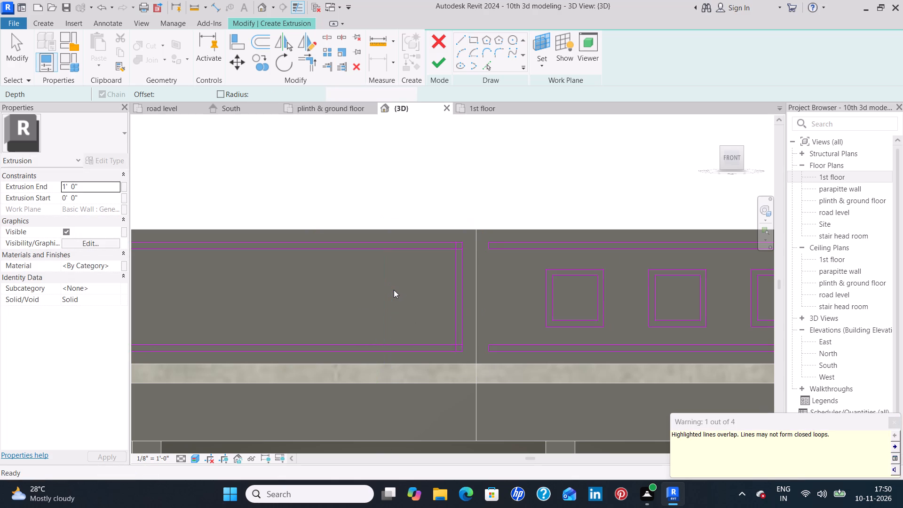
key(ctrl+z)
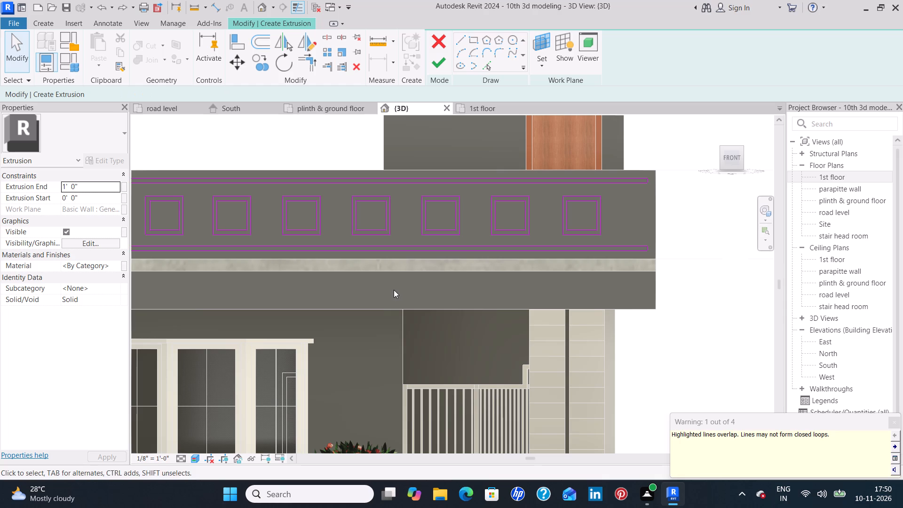
Delete the middle segment's upper horizontal strip, including its short end lines.
scroll(641, 191, down, 2)
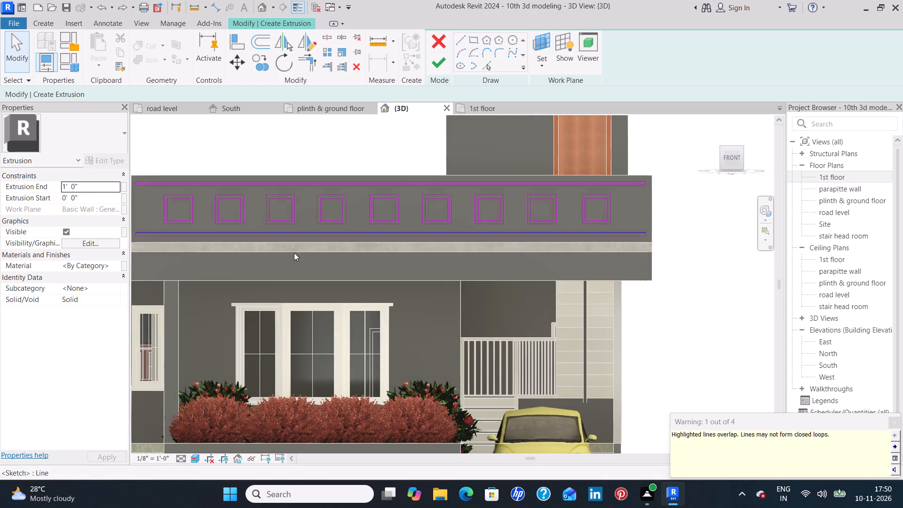
middle_drag(290, 256, 472, 273)
middle_drag(264, 219, 307, 232)
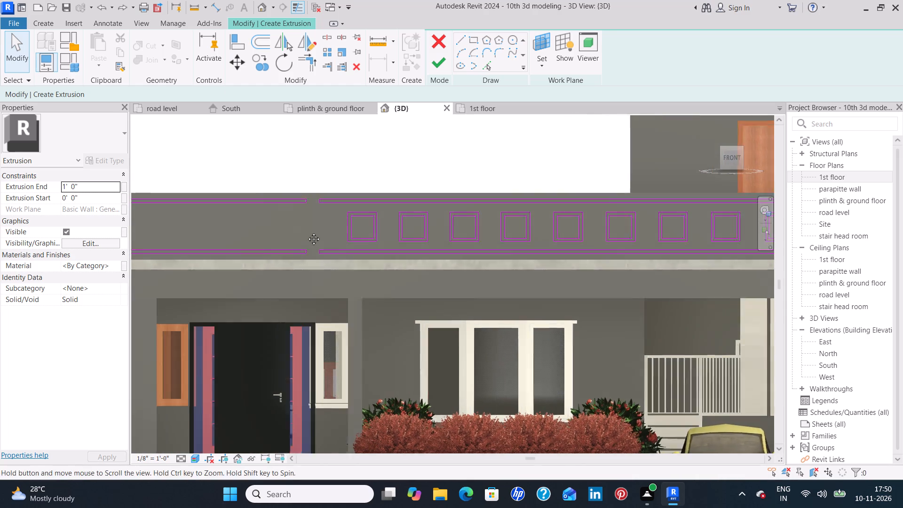
middle_drag(307, 232, 411, 254)
scroll(451, 255, up, 2)
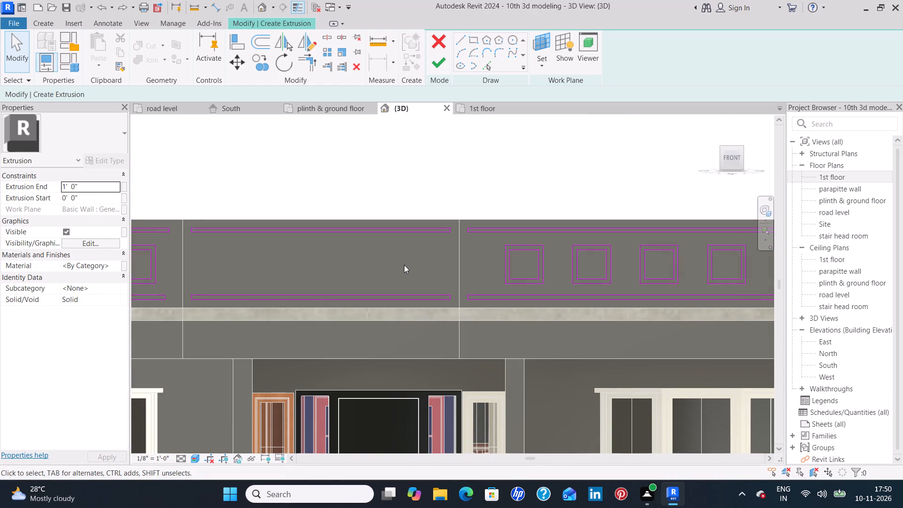
scroll(400, 264, up, 1)
middle_drag(400, 259, 437, 271)
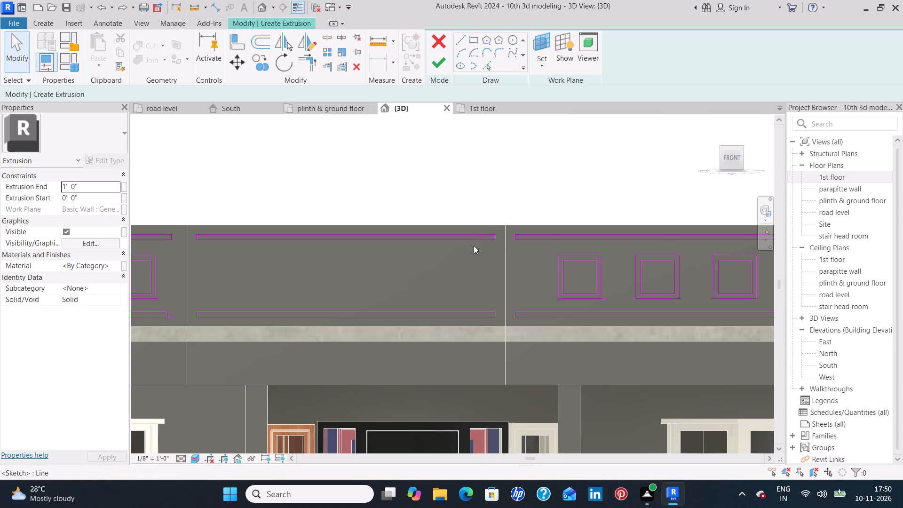
drag(474, 245, 463, 235)
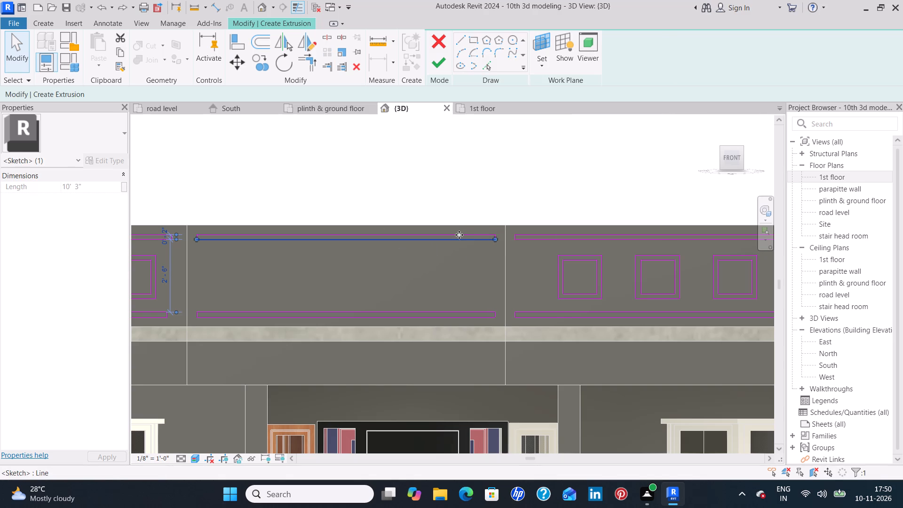
key(Delete)
drag(500, 246, 500, 239)
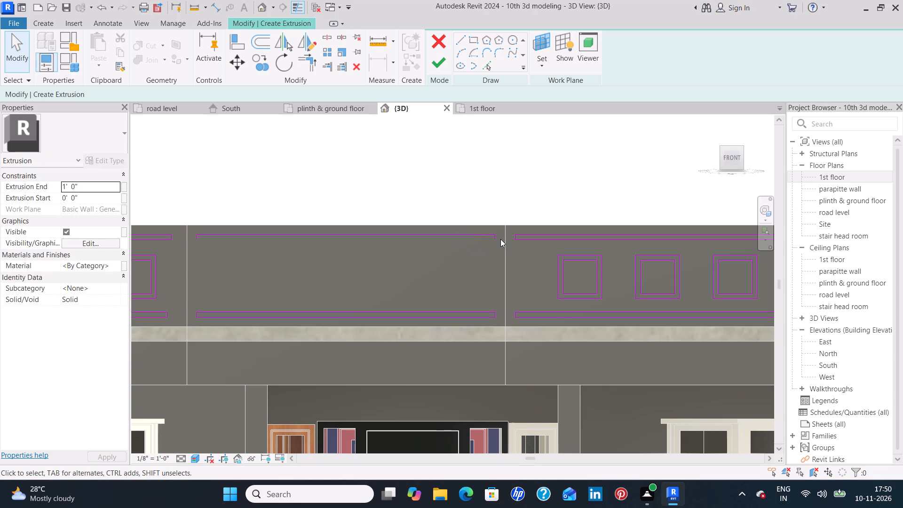
drag(500, 239, 398, 232)
key(Delete)
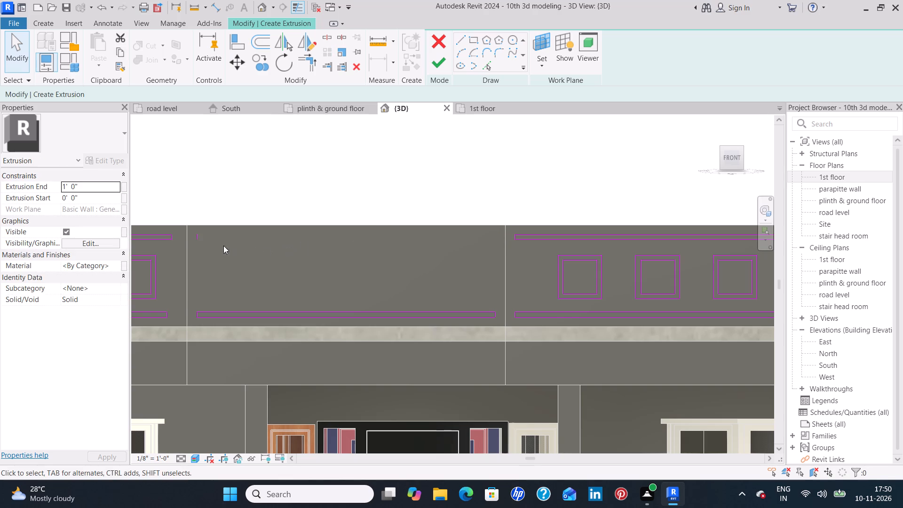
click(196, 237)
key(Delete)
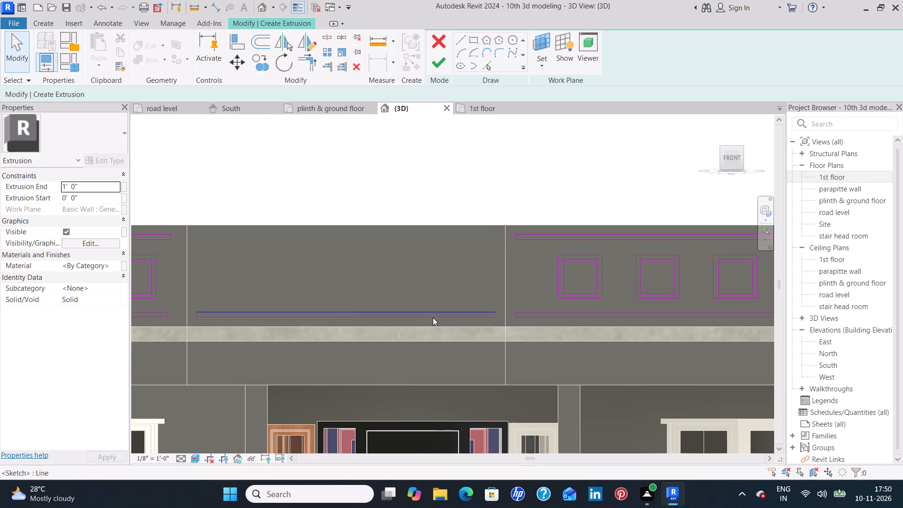
Delete the middle segment's lower horizontal strip, including its short end lines.
drag(494, 321, 398, 298)
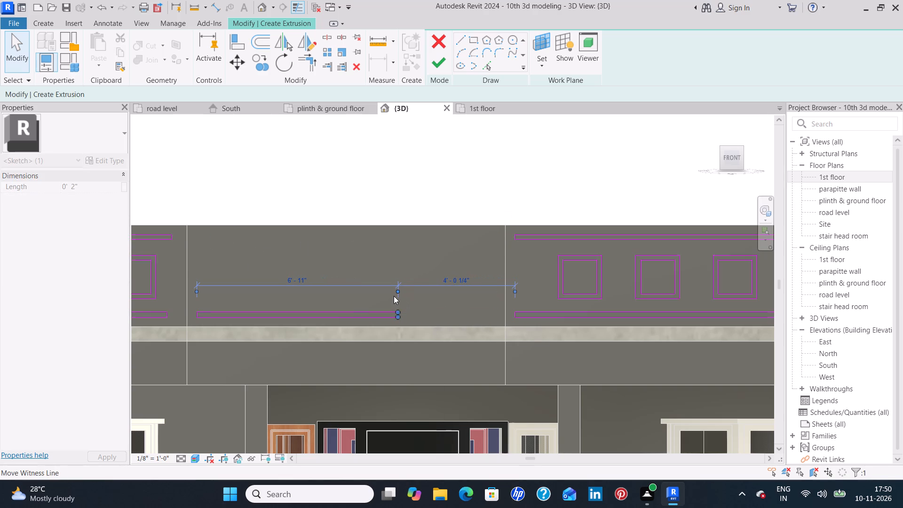
drag(411, 317, 314, 292)
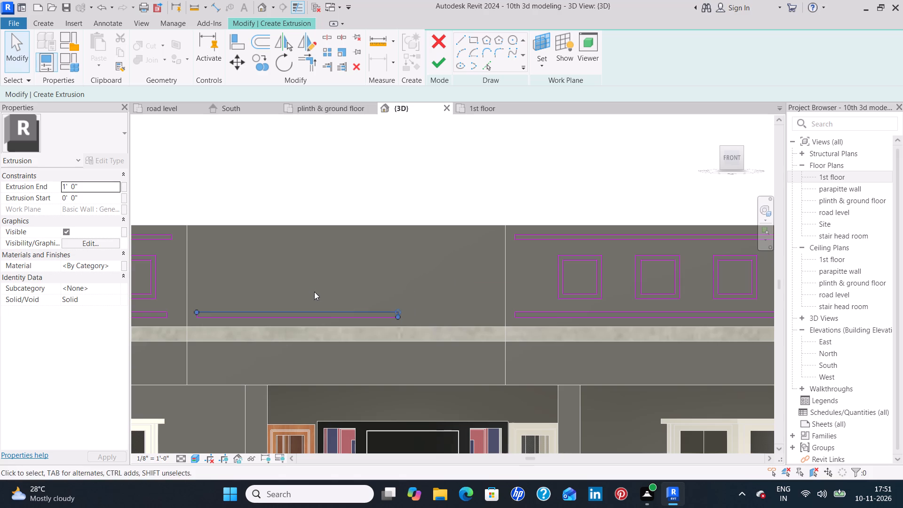
key(Delete)
click(327, 315)
key(Delete)
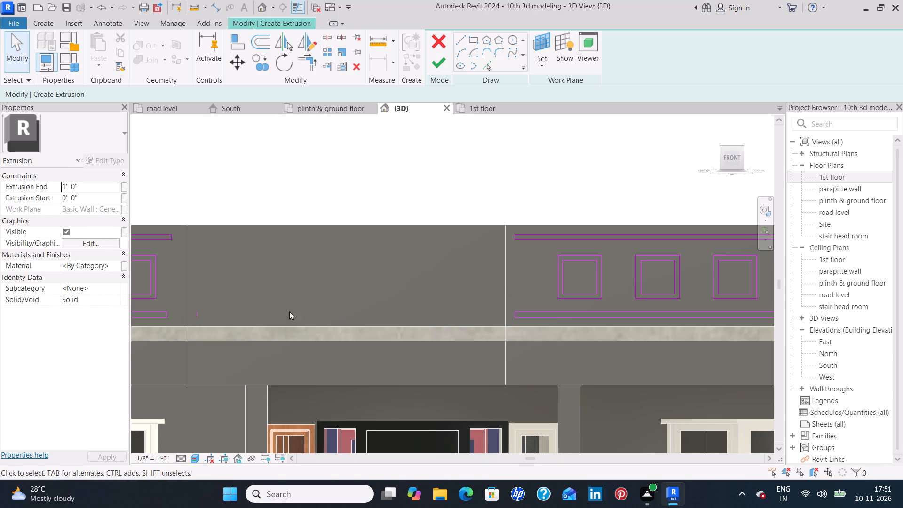
click(196, 314)
key(Delete)
Sketch a rectangle about 10' 3" wide and 2' 10" high within the middle parapet segment.
click(476, 42)
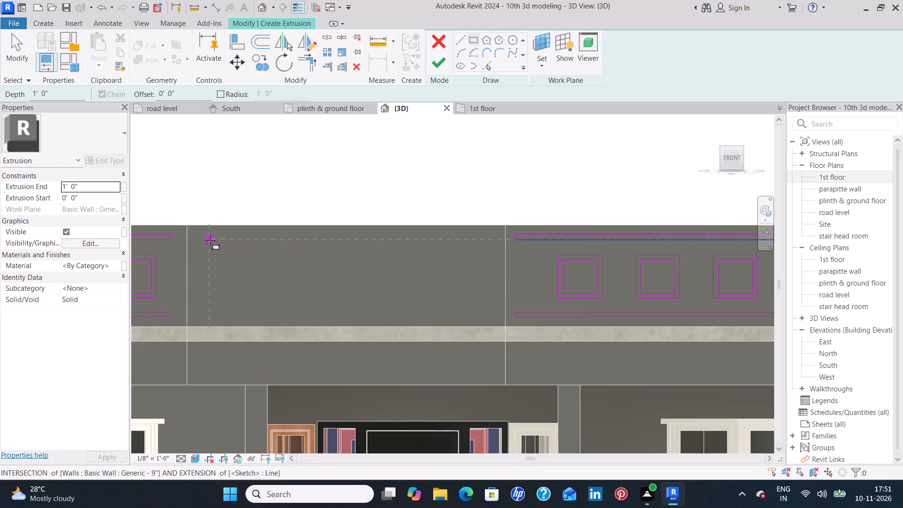
click(198, 234)
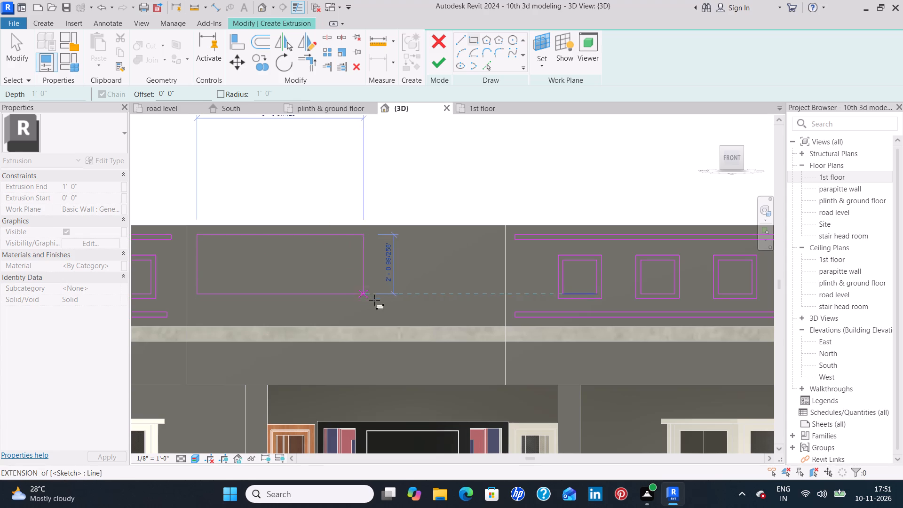
click(496, 320)
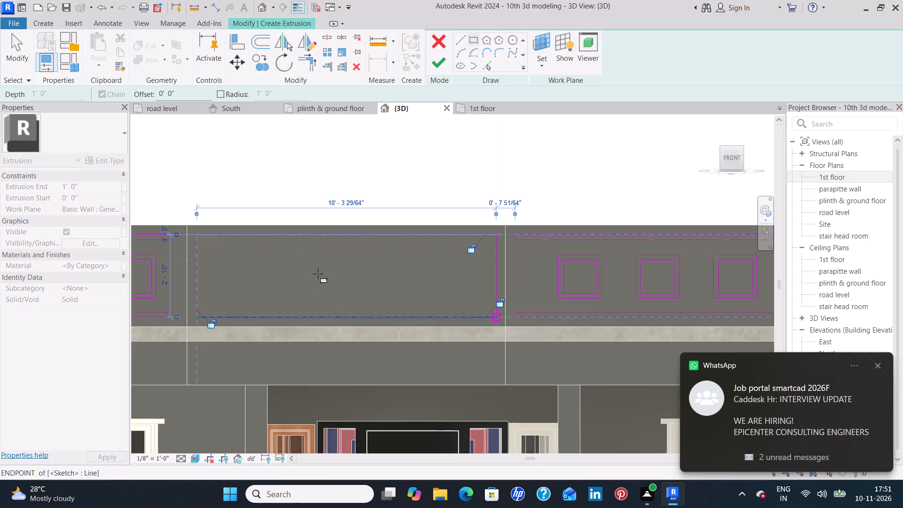
Sketch a second rectangle inset 4" inside the middle segment's rectangle, using a 4" offset flipped inward.
click(193, 94)
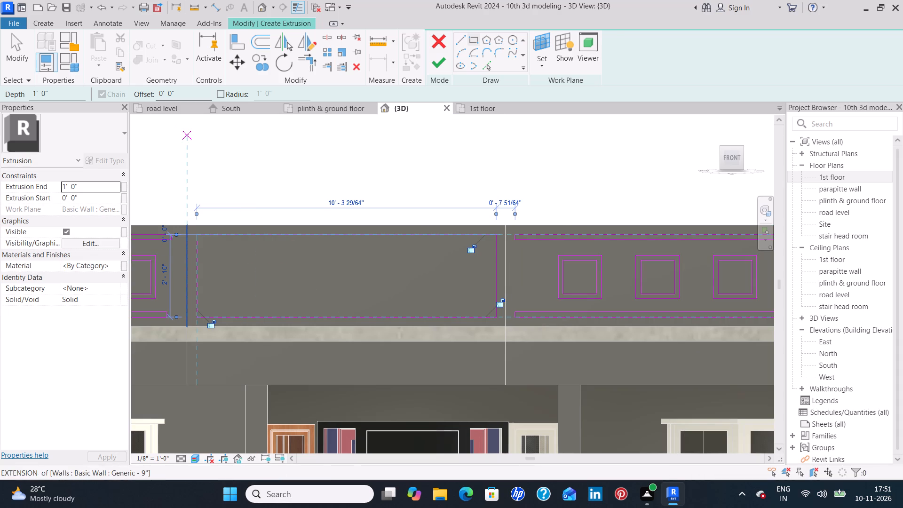
key(BackSpace)
key(BackSpace)
key(BackSpace)
key(BackSpace)
key(BackSpace)
key(BackSpace)
key(4)
key(shift+quotedbl)
key(Return)
click(198, 237)
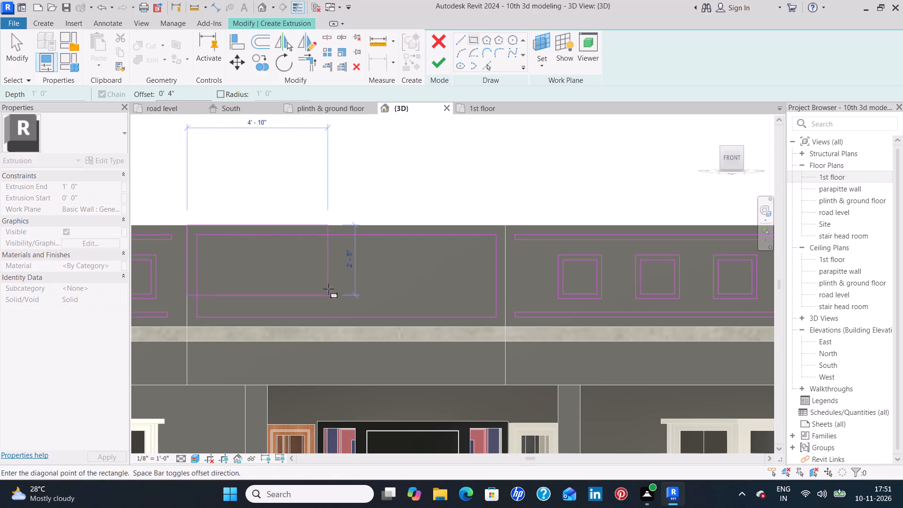
key(space)
click(498, 319)
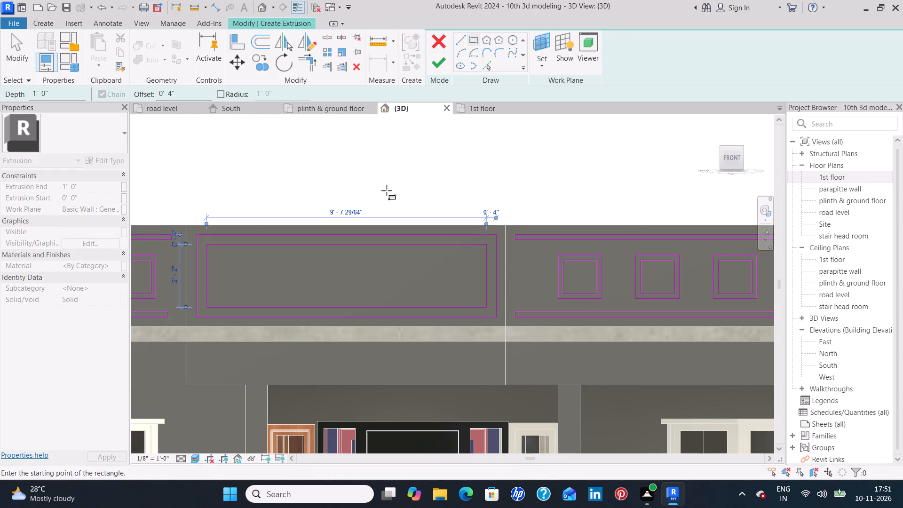
key(Escape)
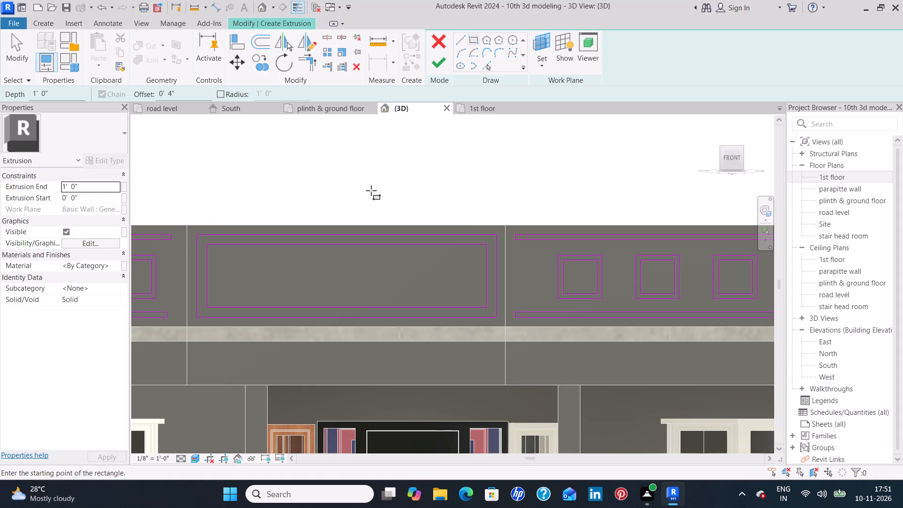
key(Escape)
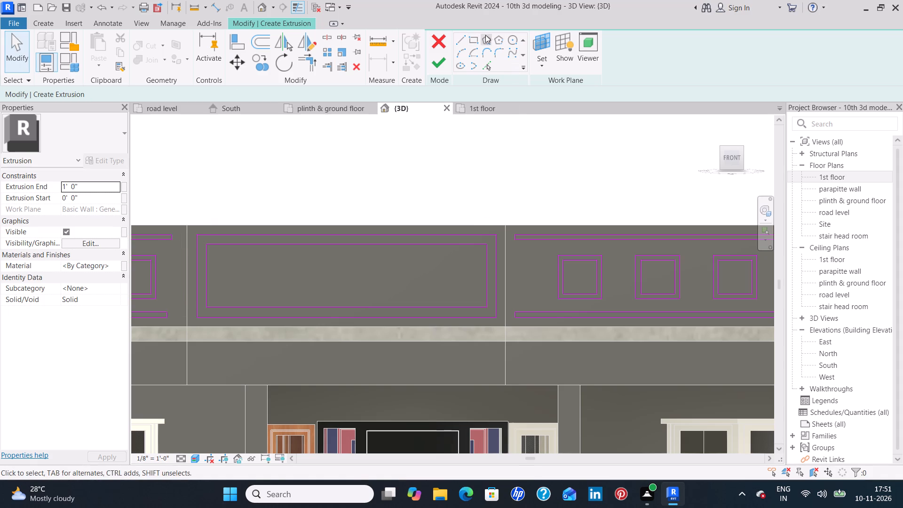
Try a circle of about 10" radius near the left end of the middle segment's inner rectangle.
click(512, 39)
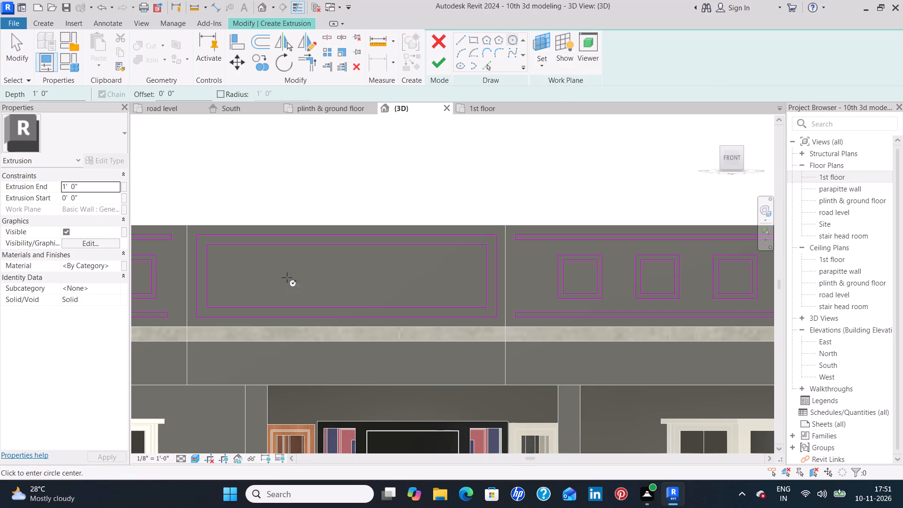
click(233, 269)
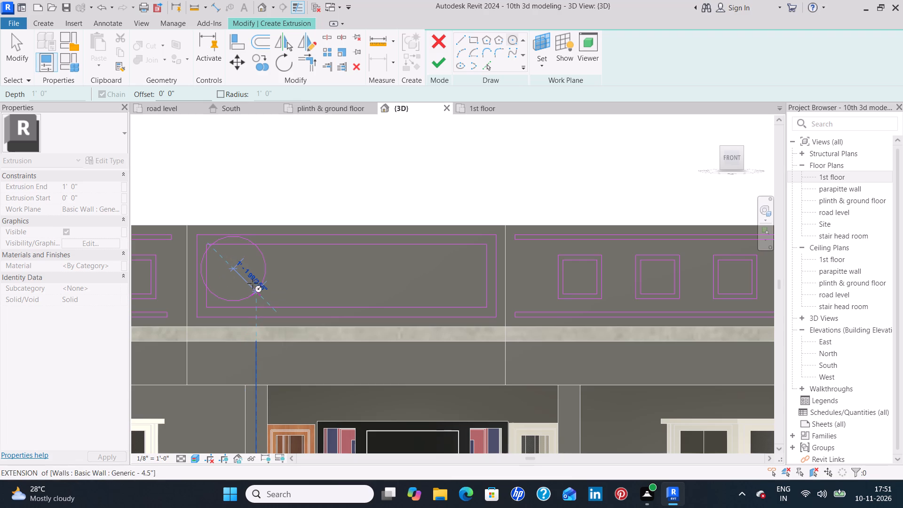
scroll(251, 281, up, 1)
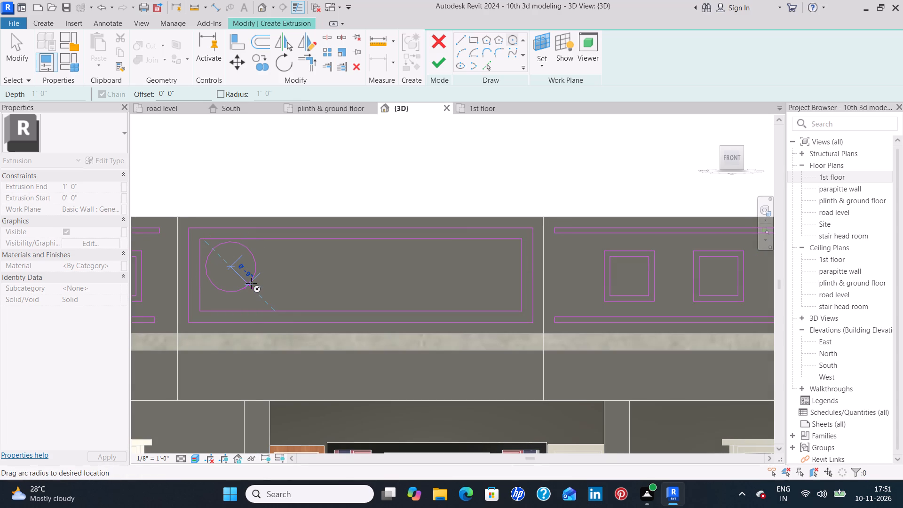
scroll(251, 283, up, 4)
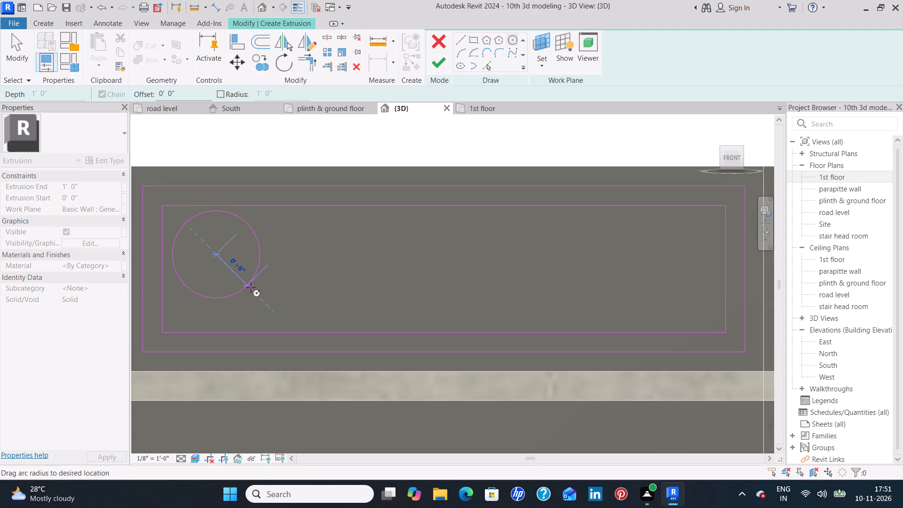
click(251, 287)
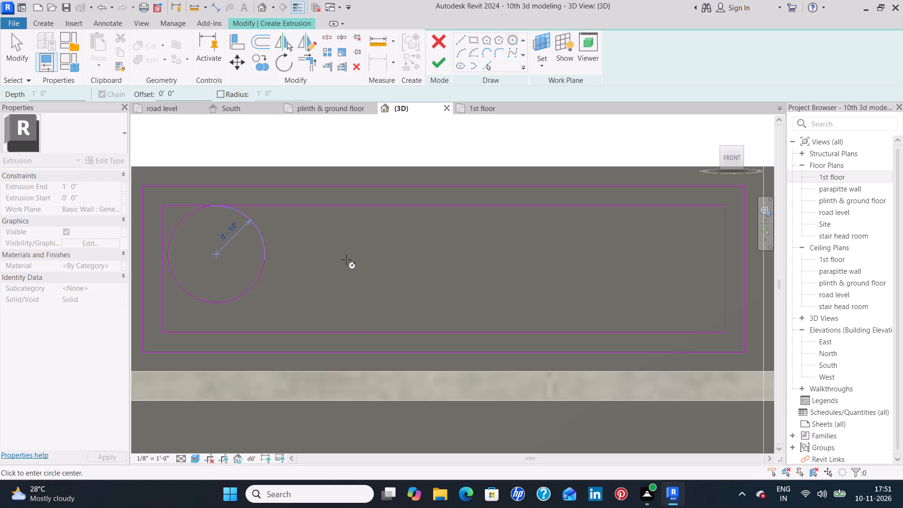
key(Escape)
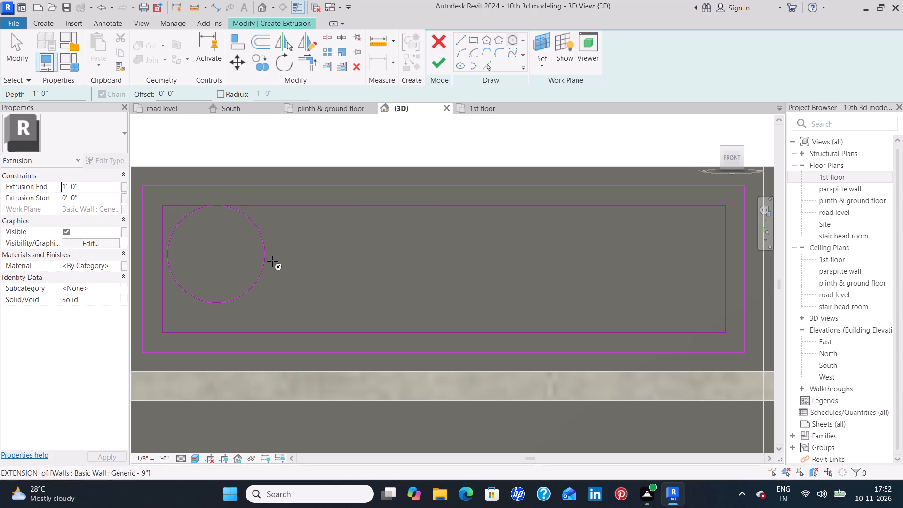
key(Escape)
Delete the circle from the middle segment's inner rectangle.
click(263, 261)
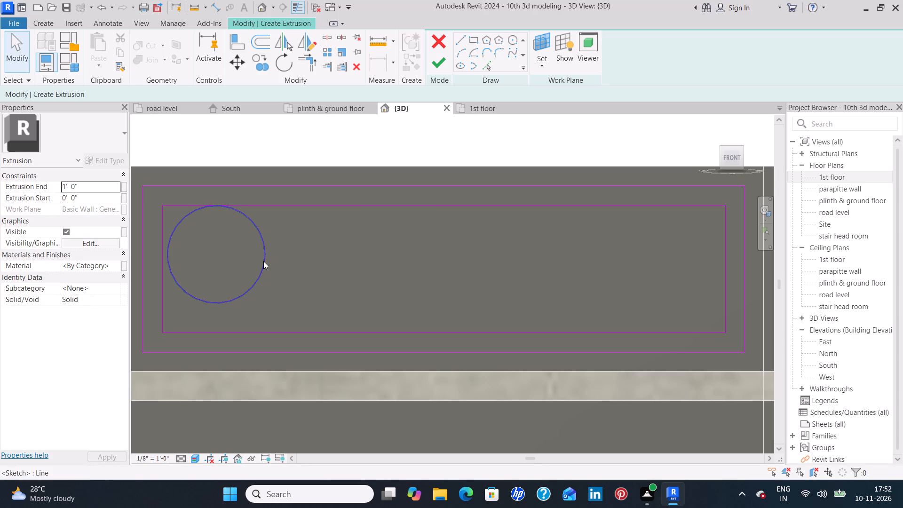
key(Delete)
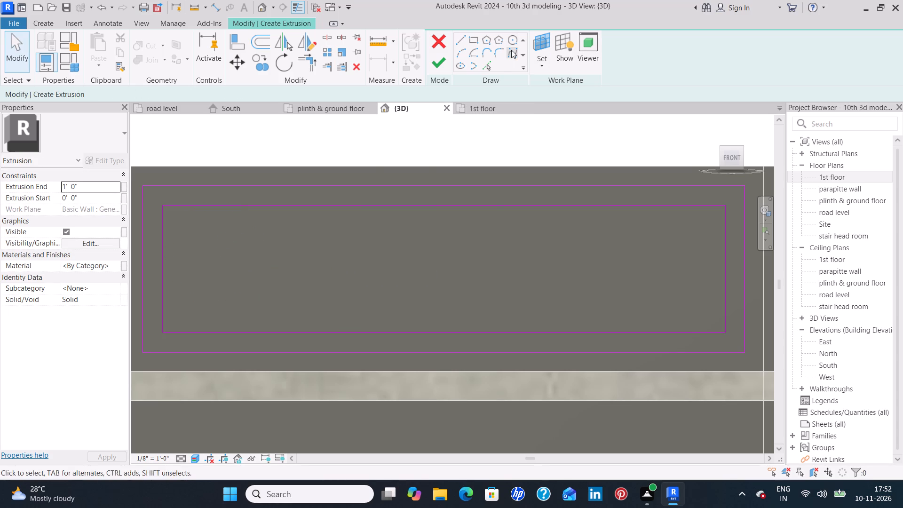
Sketch a circle of about 7" radius near the left end of the middle segment's inner rectangle.
click(514, 42)
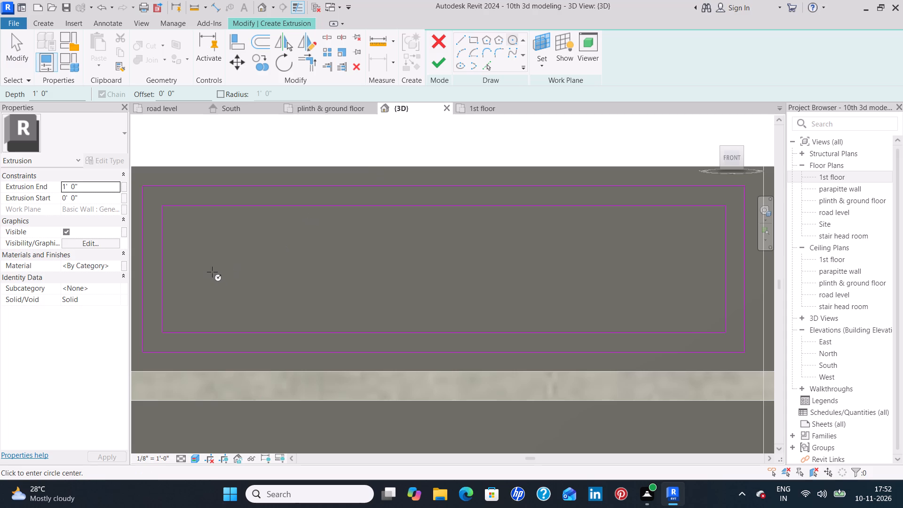
click(212, 271)
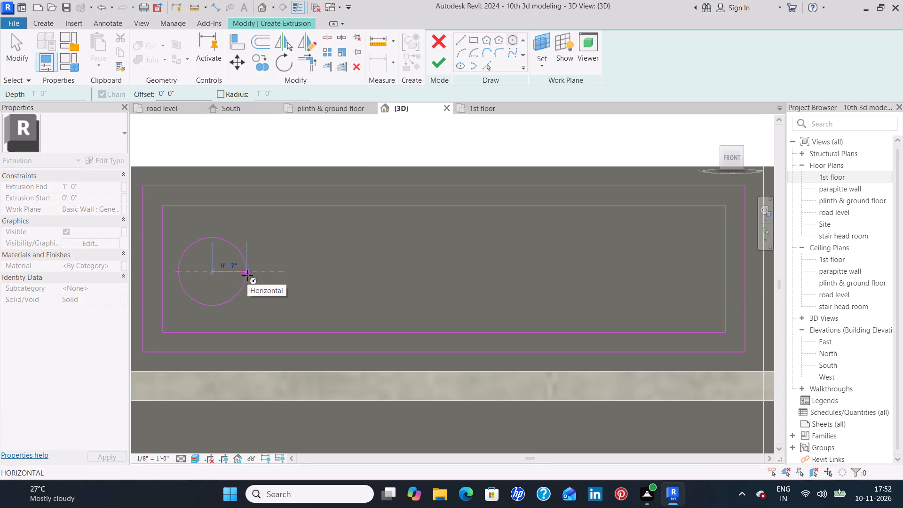
click(247, 275)
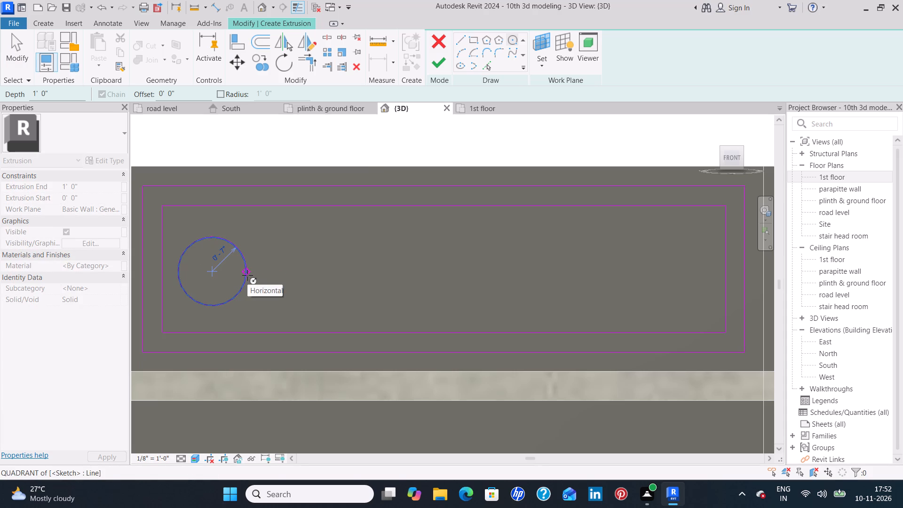
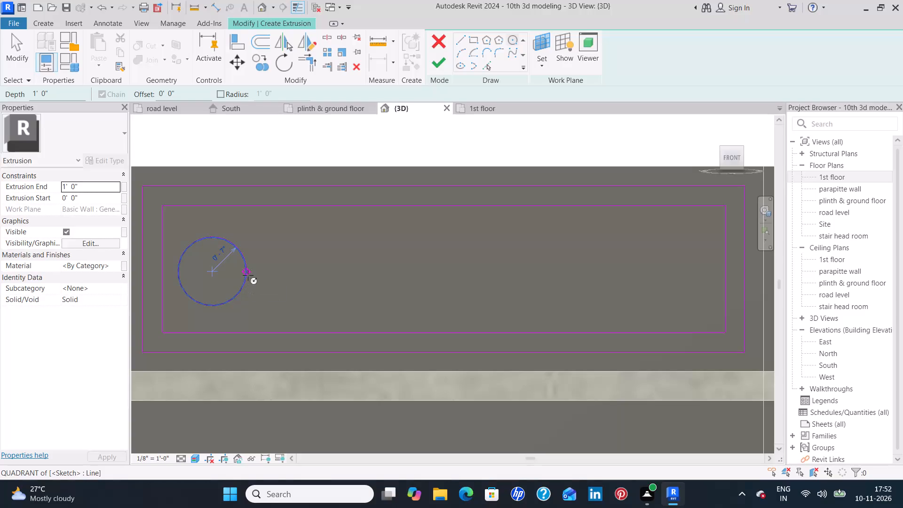
Copy the circle four times along the middle segment's inner rectangle, spaced about 1'-10" apart in a straight horizontal row.
key(Escape)
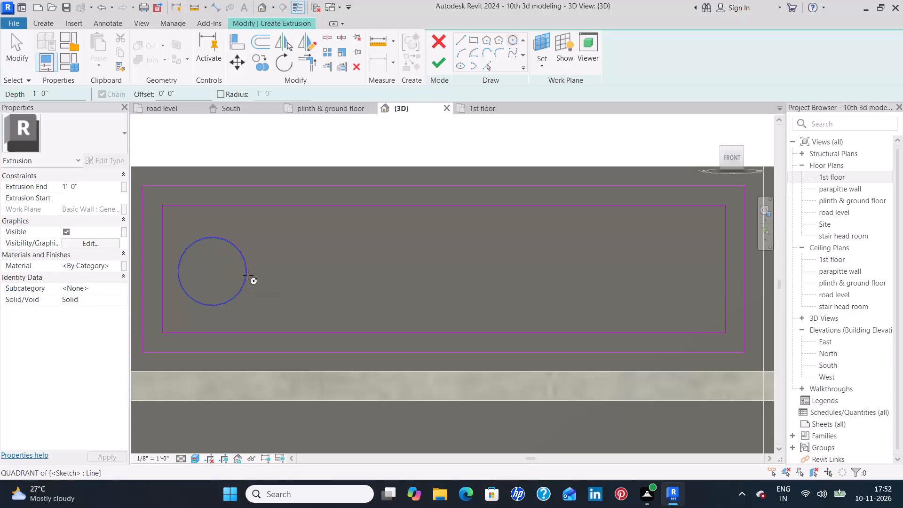
key(Escape)
click(242, 275)
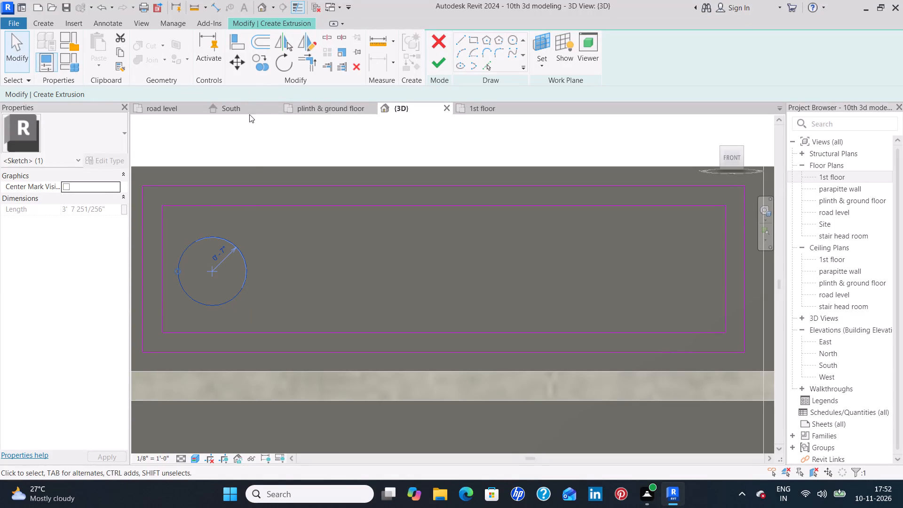
click(259, 61)
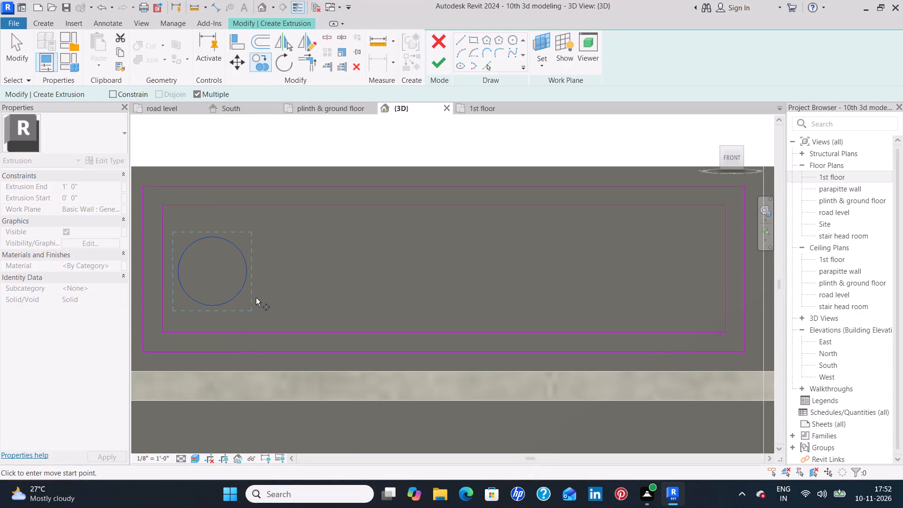
click(250, 310)
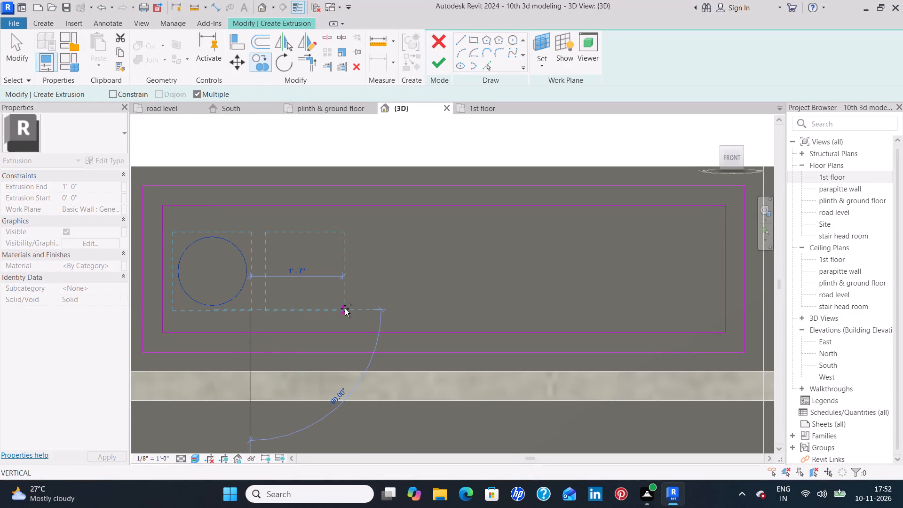
click(358, 309)
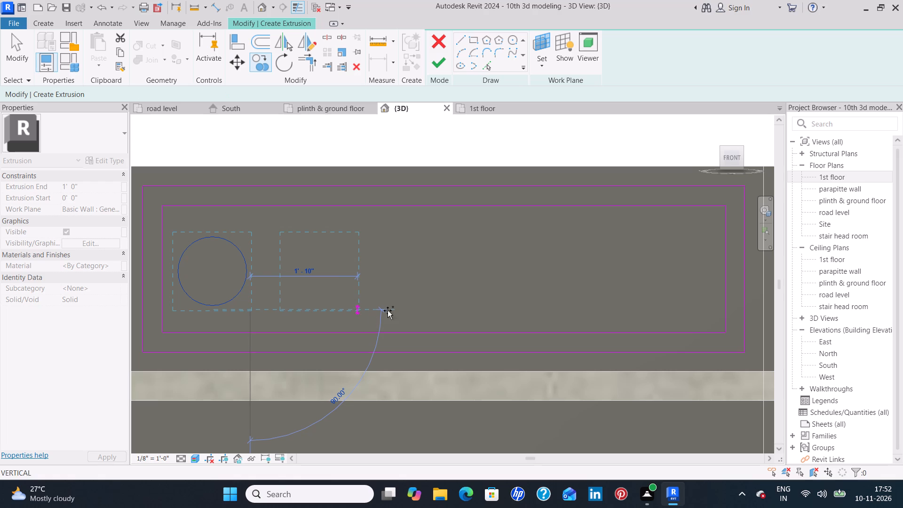
click(465, 310)
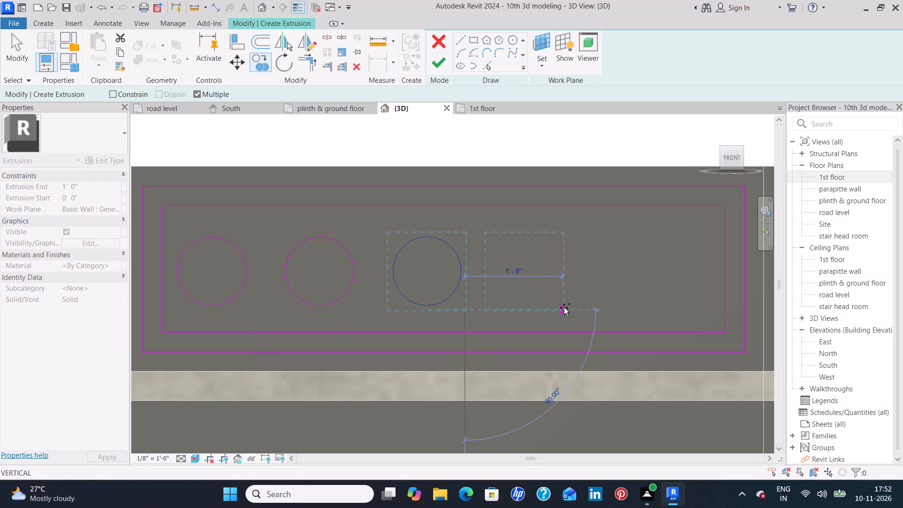
click(573, 308)
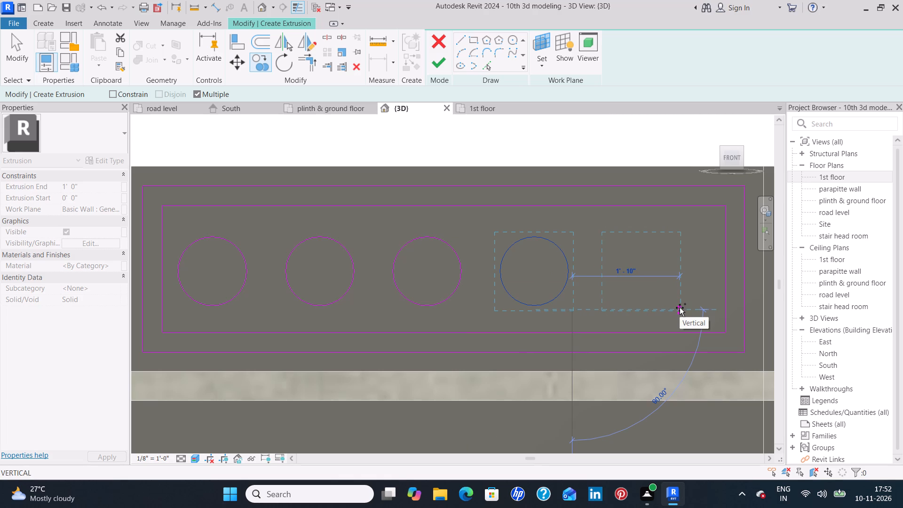
click(680, 308)
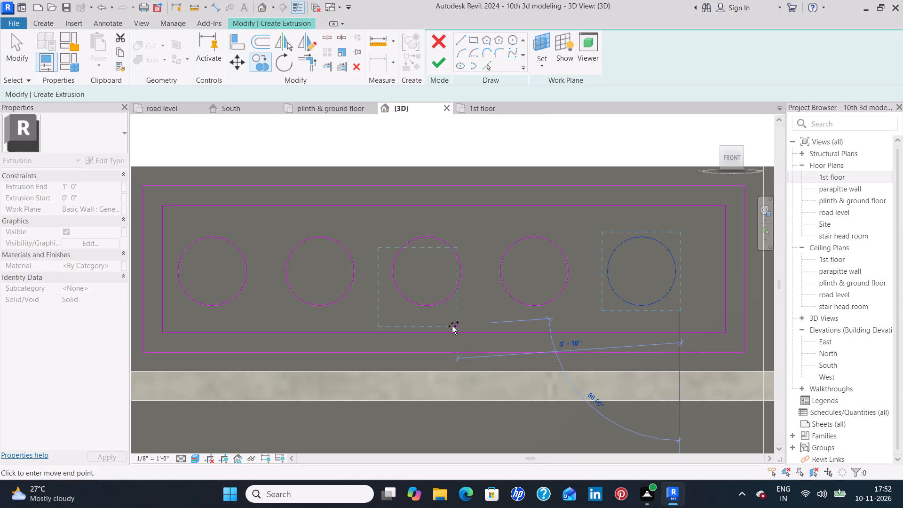
key(Escape)
key(Escape)
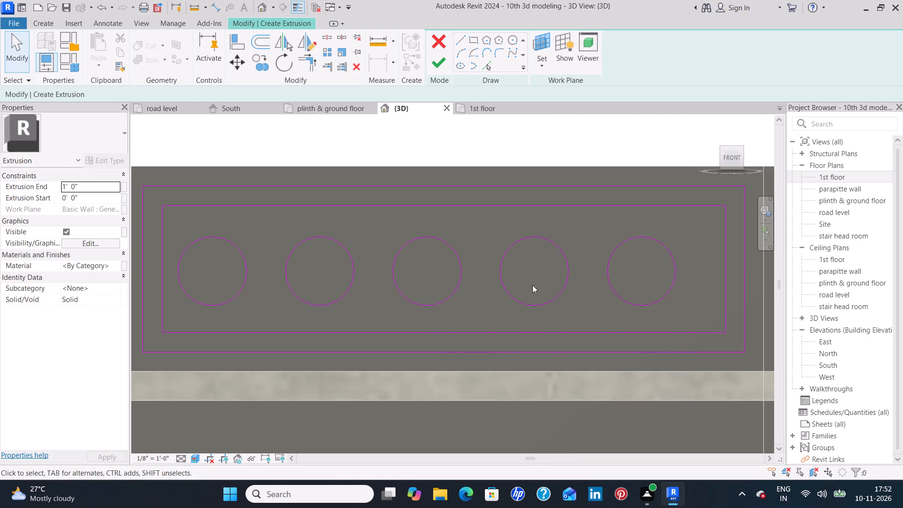
Nudge all five circles together slightly to the right so the row sits centred in the inner rectangle.
scroll(543, 270, down, 3)
middle_drag(646, 279, 638, 282)
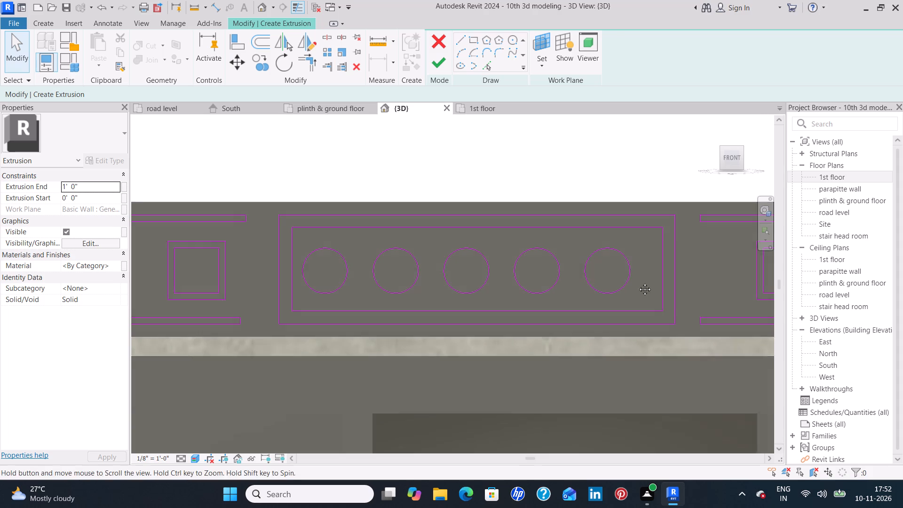
middle_drag(638, 282, 626, 287)
drag(623, 305, 614, 274)
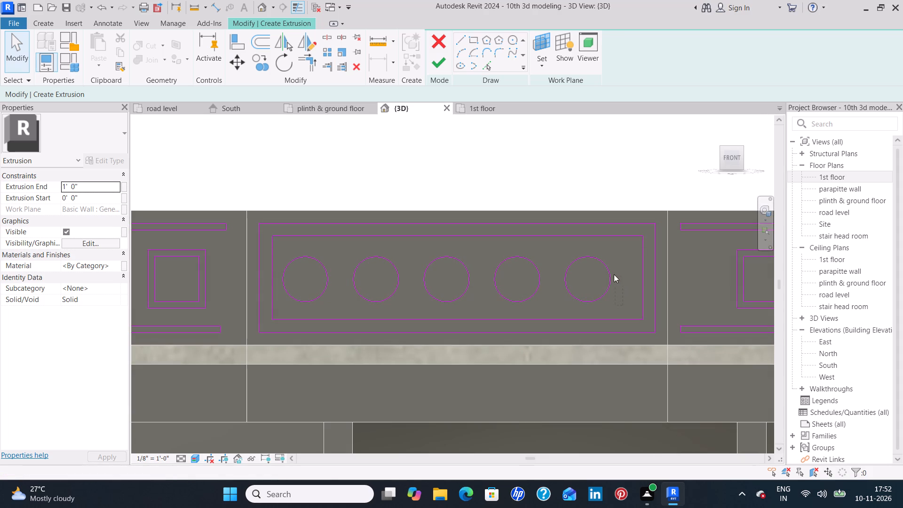
drag(614, 274, 281, 254)
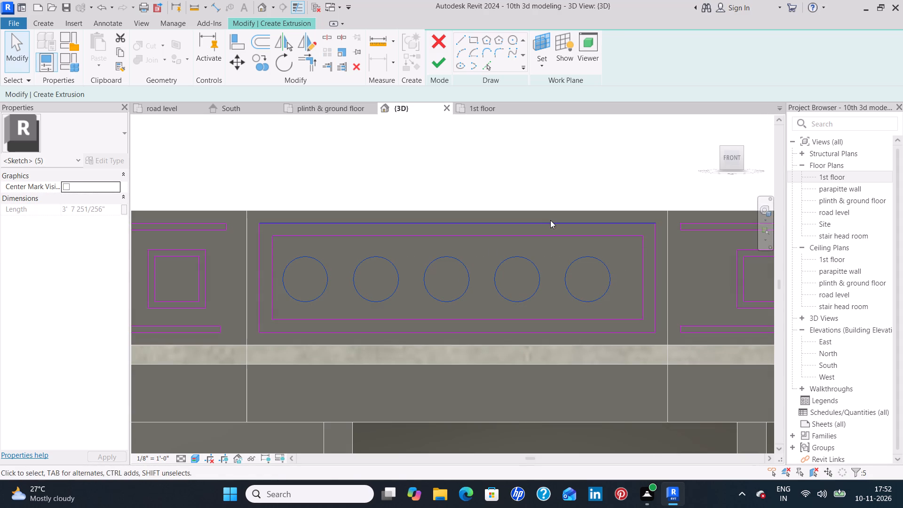
key(Right)
key(Right)
key(Right)
key(Right)
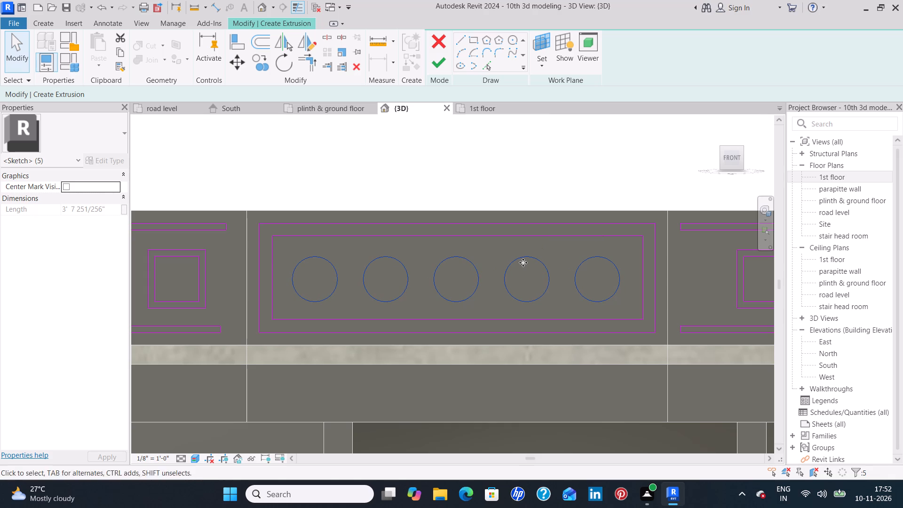
click(491, 260)
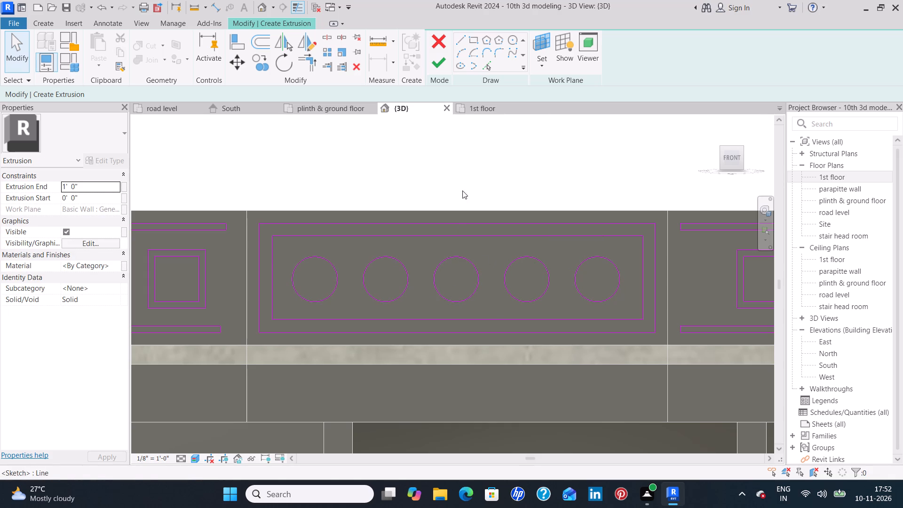
Set the parapet extrusion's end to 2".
scroll(444, 233, down, 2)
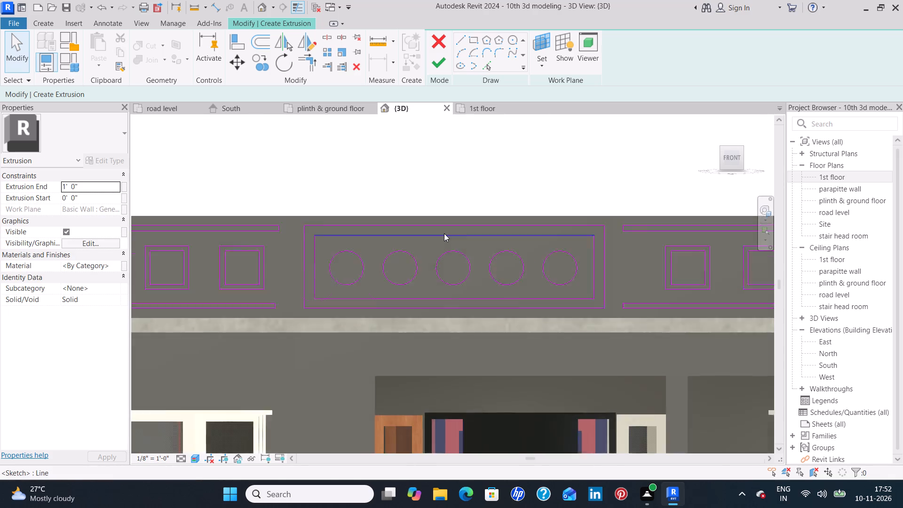
scroll(444, 233, down, 5)
scroll(517, 196, down, 1)
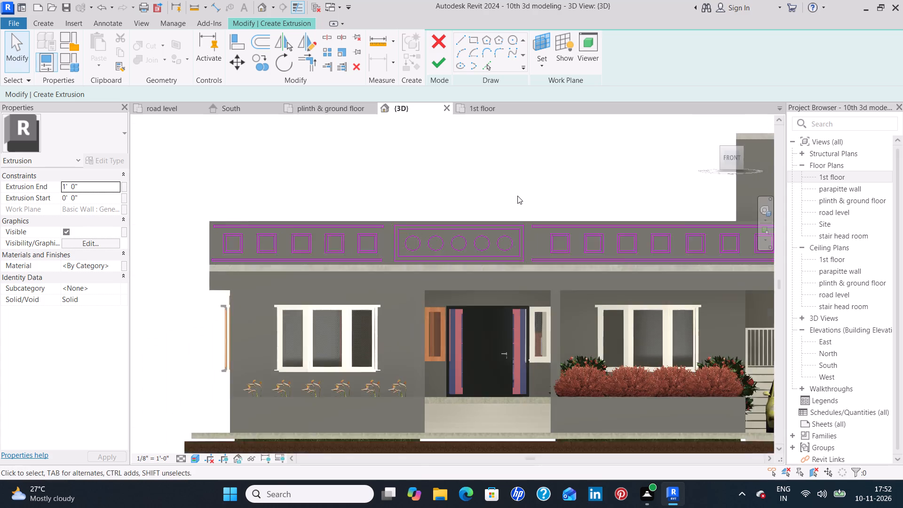
scroll(517, 196, down, 1)
middle_drag(516, 196, 481, 231)
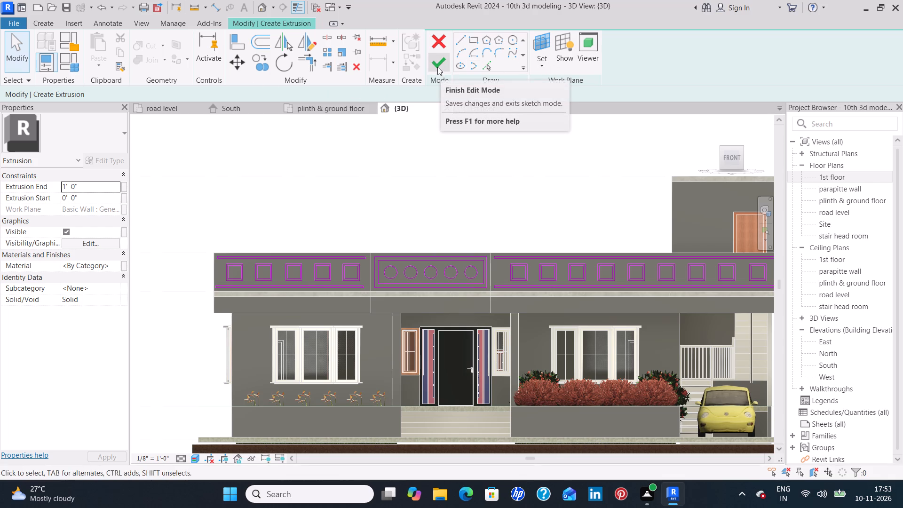
click(109, 186)
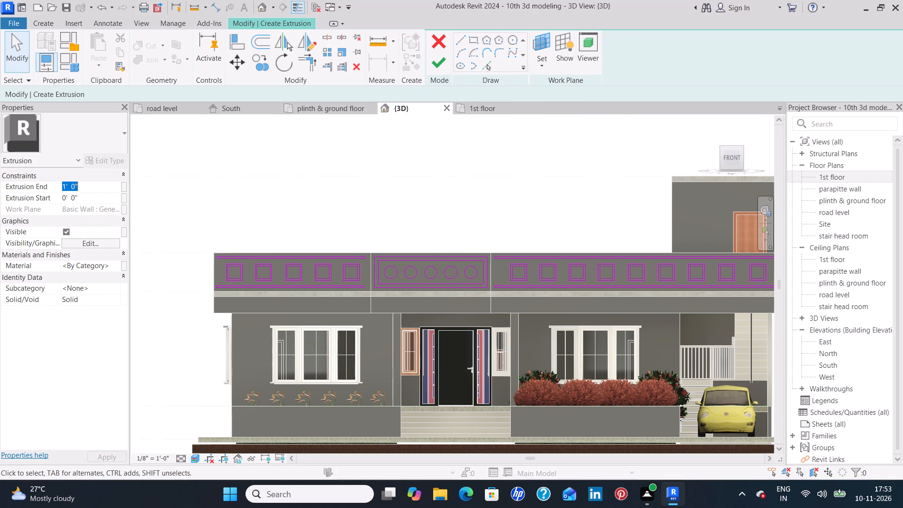
key(BackSpace)
key(2)
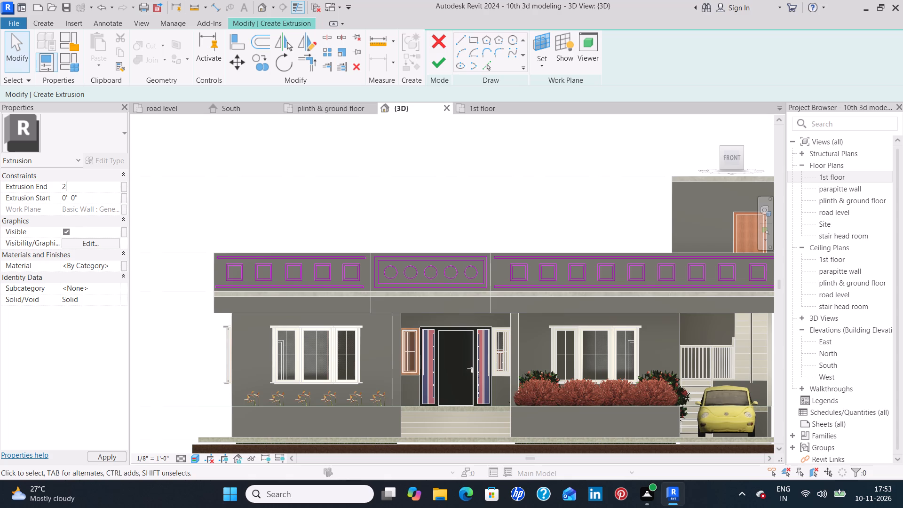
key(shift+quotedbl)
key(Return)
click(111, 456)
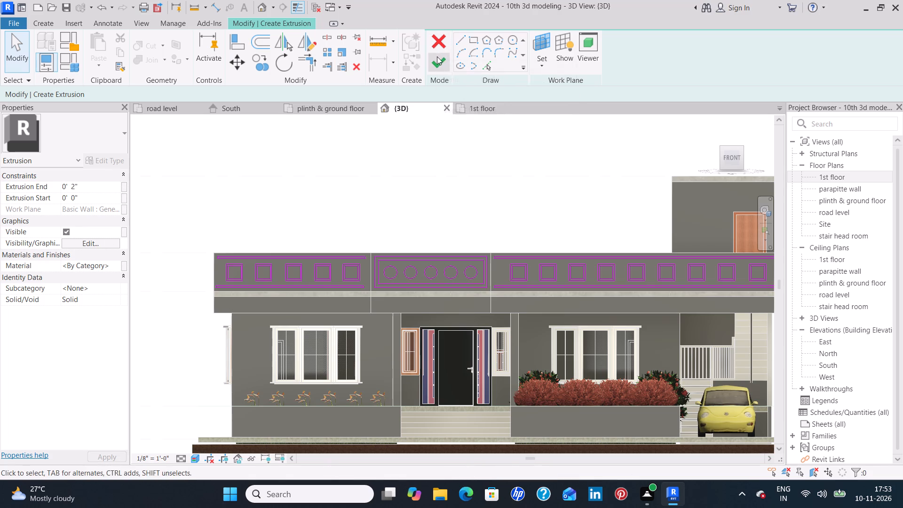
Finish the extrusion sketch and the in-place Casework model without saving the project.
click(437, 56)
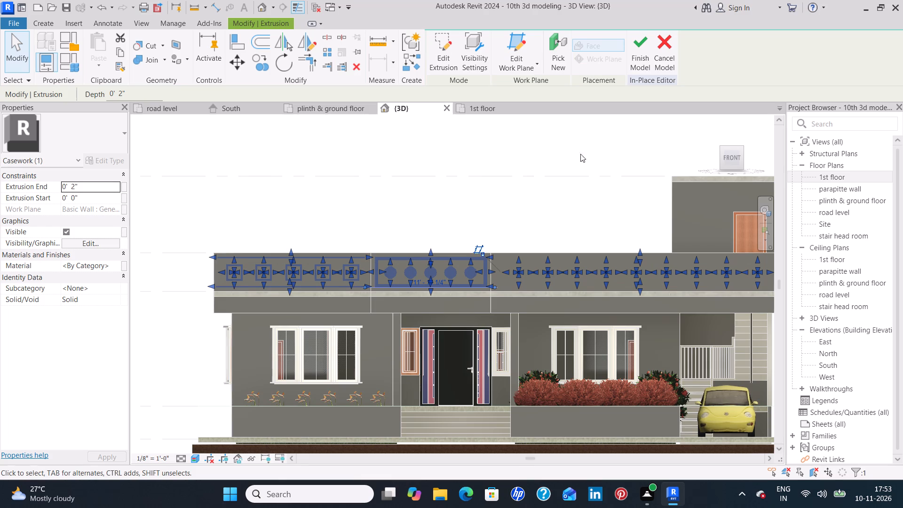
click(634, 63)
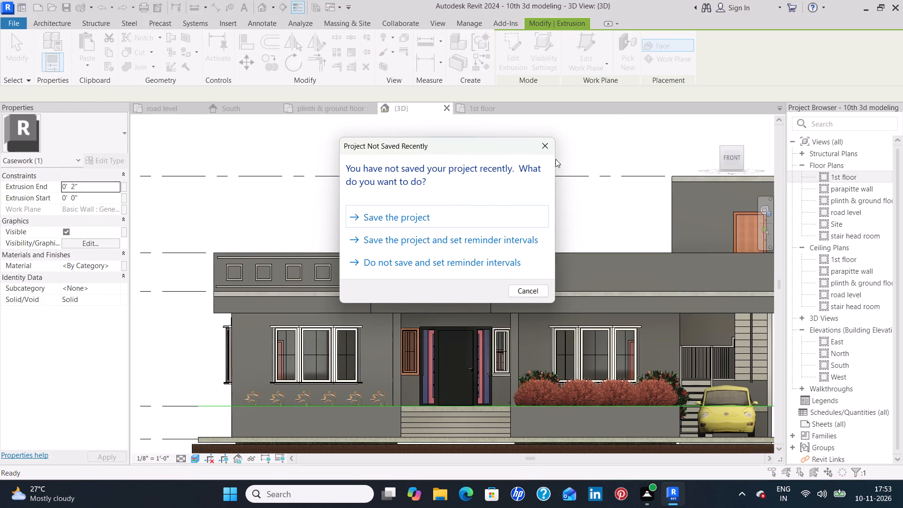
click(547, 151)
Examine the finished parapet ornament from the front and from above, checking how each segment sits against its wall face.
scroll(586, 232, down, 1)
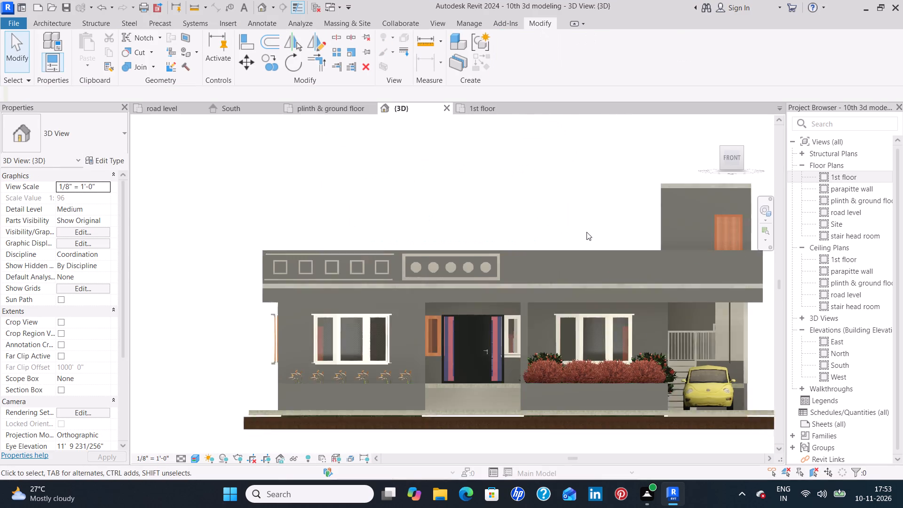
scroll(586, 232, down, 1)
middle_drag(582, 234, 478, 241)
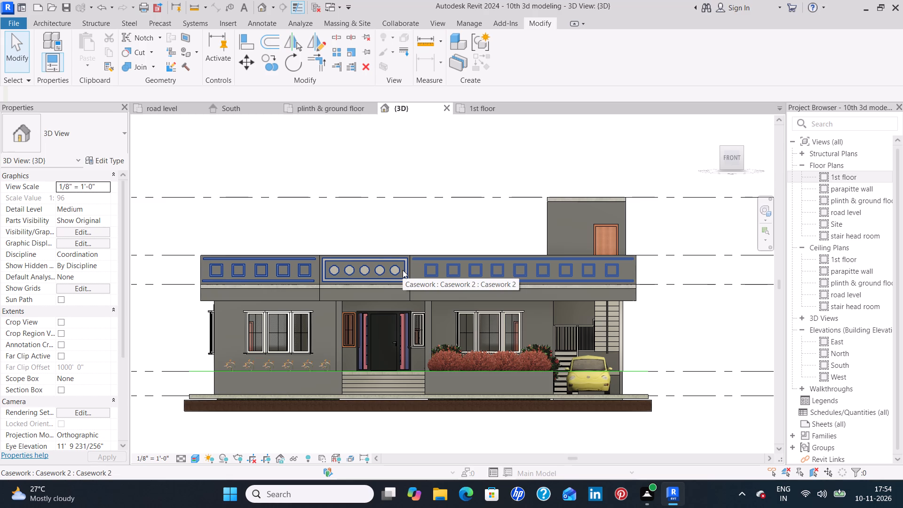
click(493, 223)
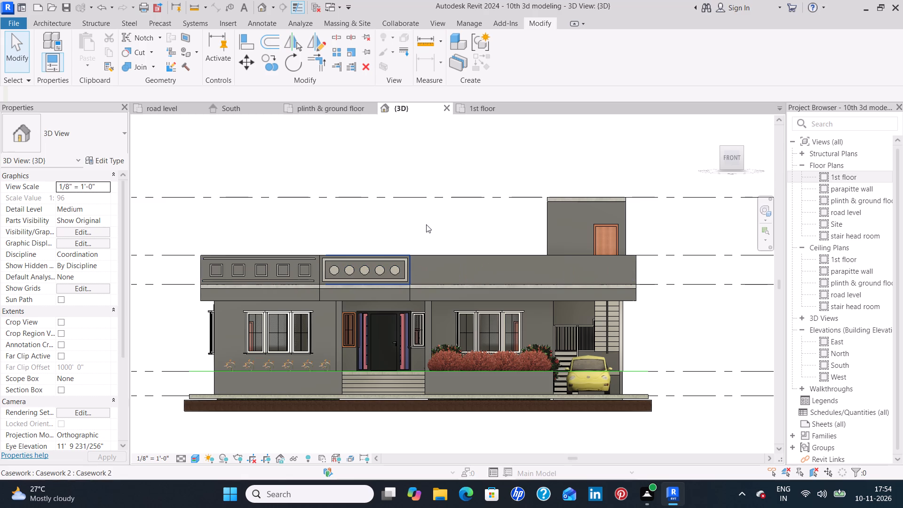
scroll(426, 224, down, 2)
middle_drag(423, 224, 405, 302)
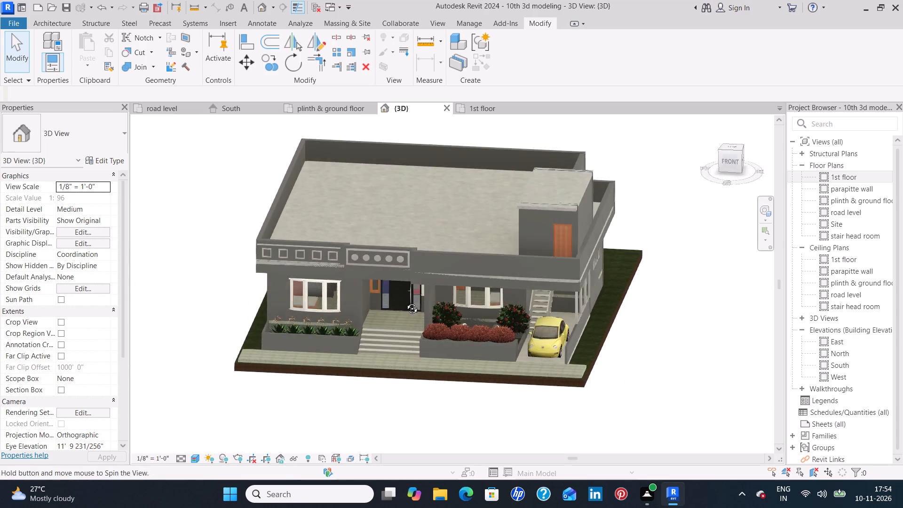
middle_drag(405, 302, 388, 399)
shift+middle_drag(490, 221, 478, 247)
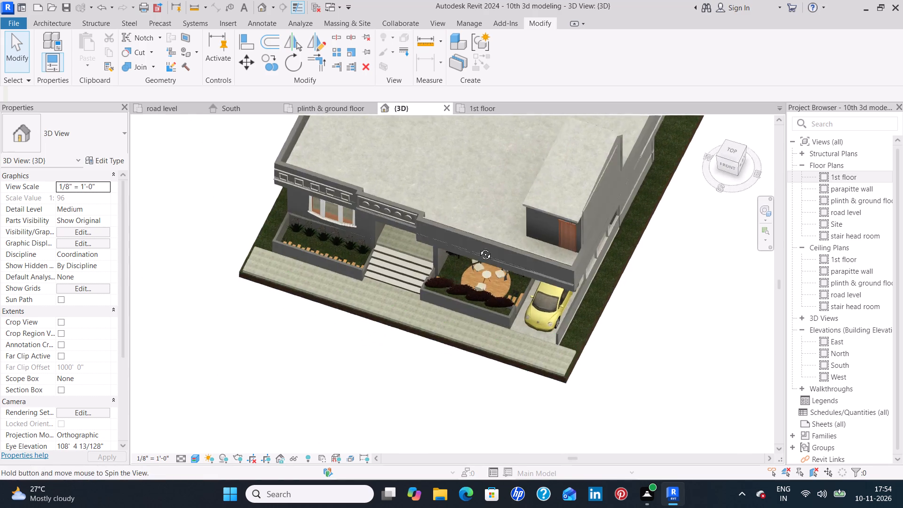
shift+middle_drag(478, 247, 457, 293)
middle_drag(505, 186, 459, 305)
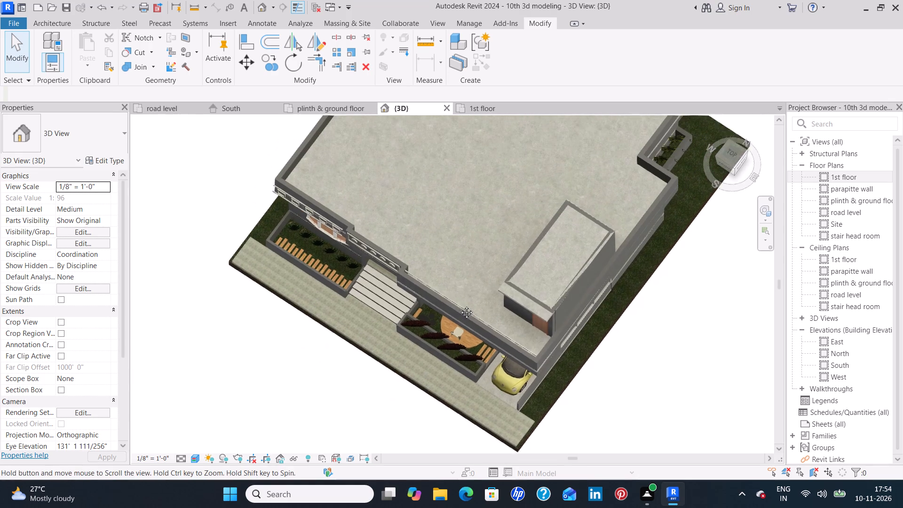
middle_drag(459, 305, 457, 307)
scroll(321, 245, up, 6)
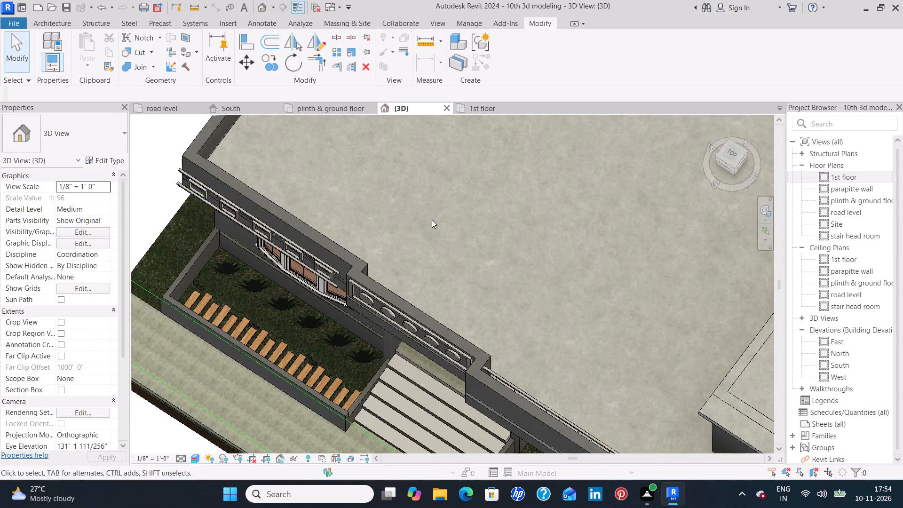
shift+middle_drag(432, 220, 417, 243)
middle_drag(509, 221, 427, 309)
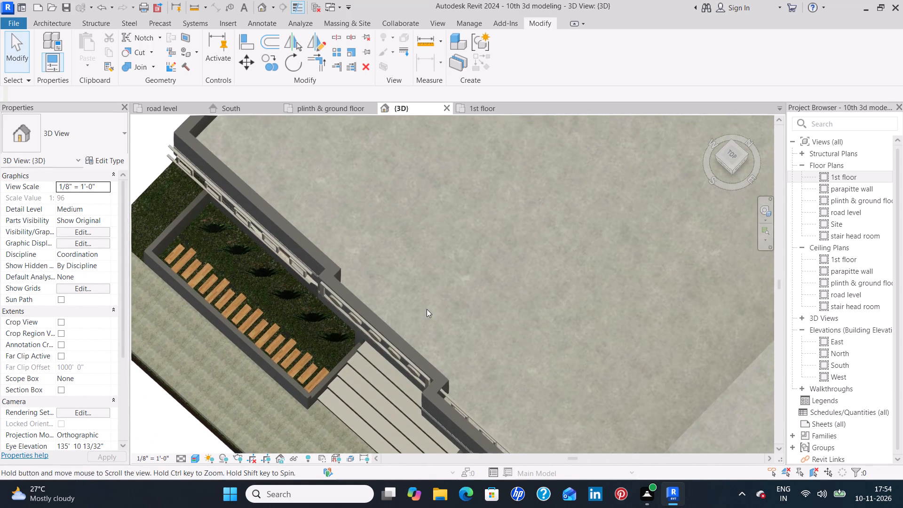
shift+middle_drag(552, 248, 532, 280)
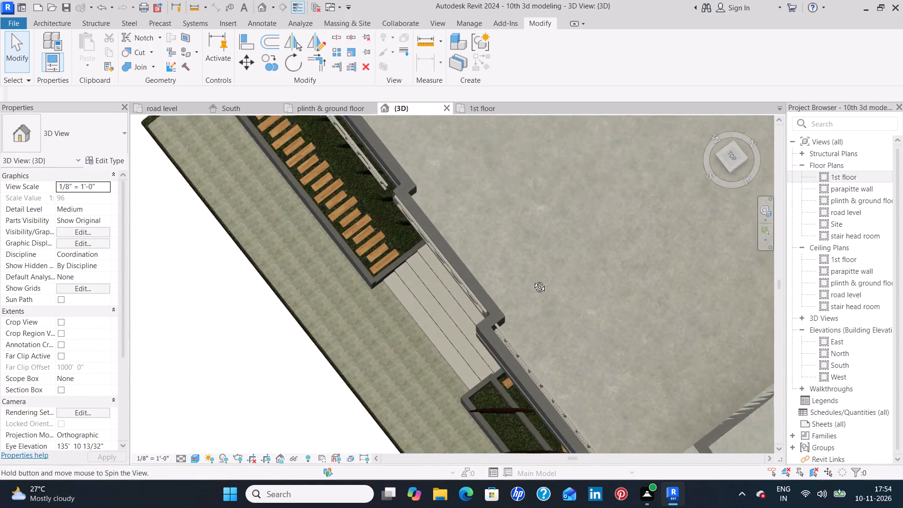
shift+middle_drag(532, 280, 492, 278)
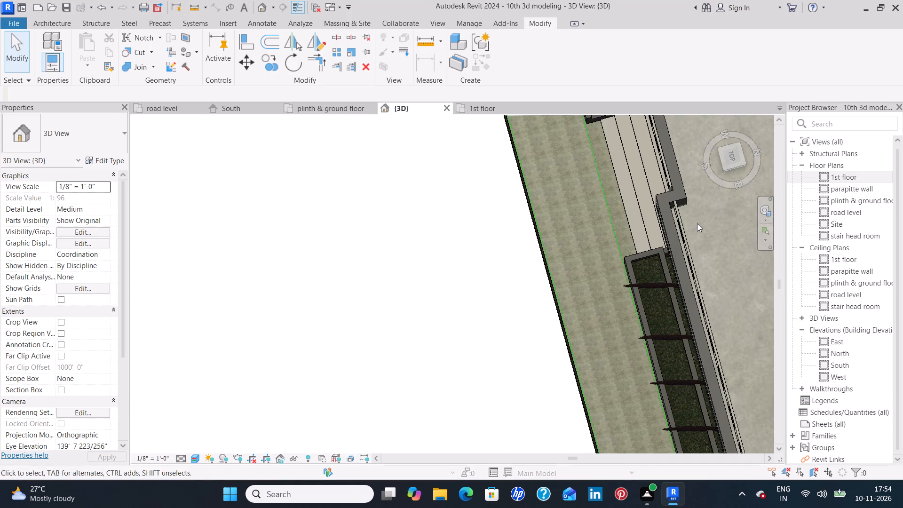
middle_drag(680, 232, 618, 267)
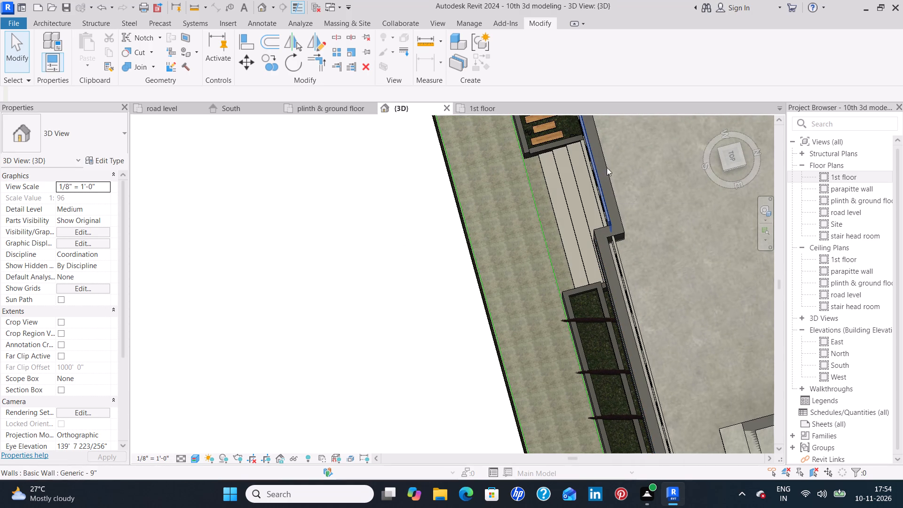
scroll(594, 181, down, 1)
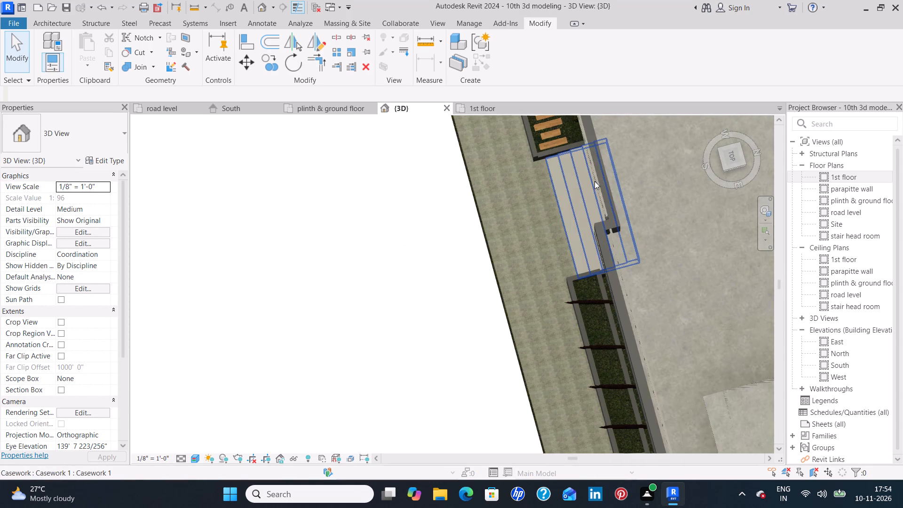
Examine the parapet ornament from above and around the front, checking how it sits against the stepped wall faces.
click(629, 297)
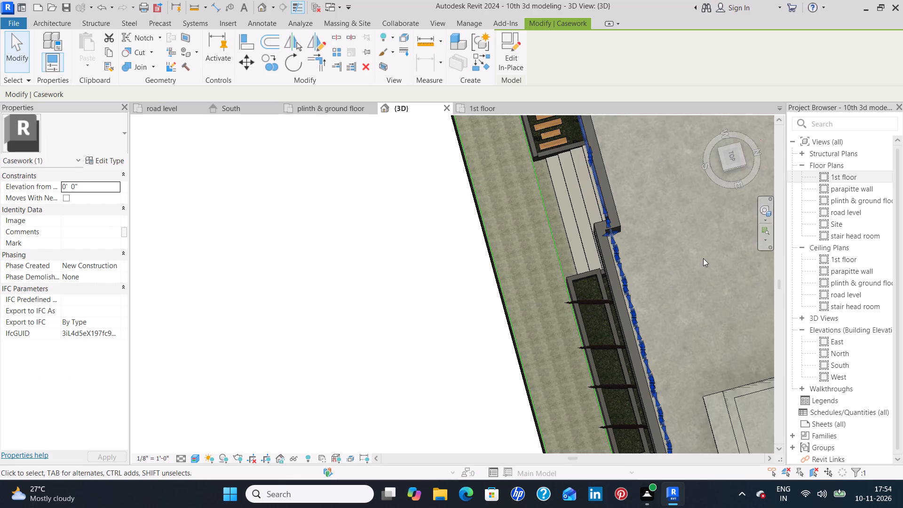
scroll(703, 258, down, 2)
middle_drag(699, 259, 643, 349)
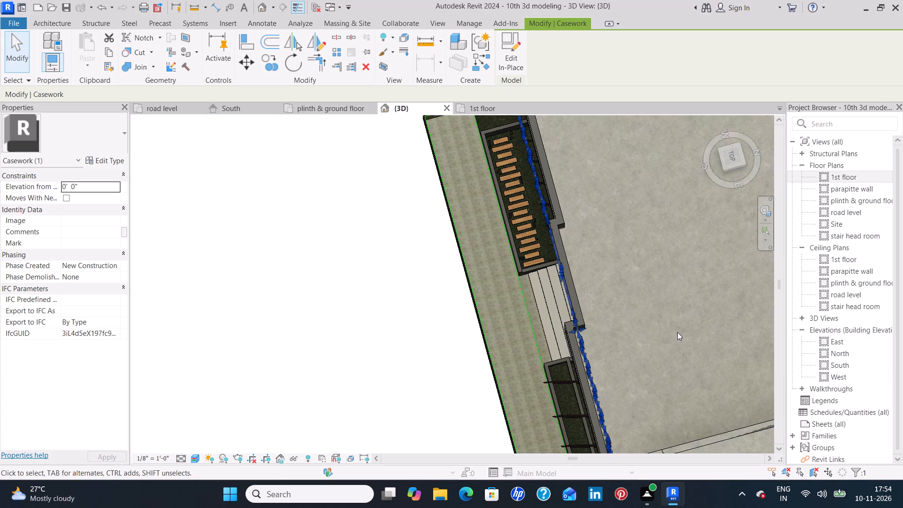
click(673, 311)
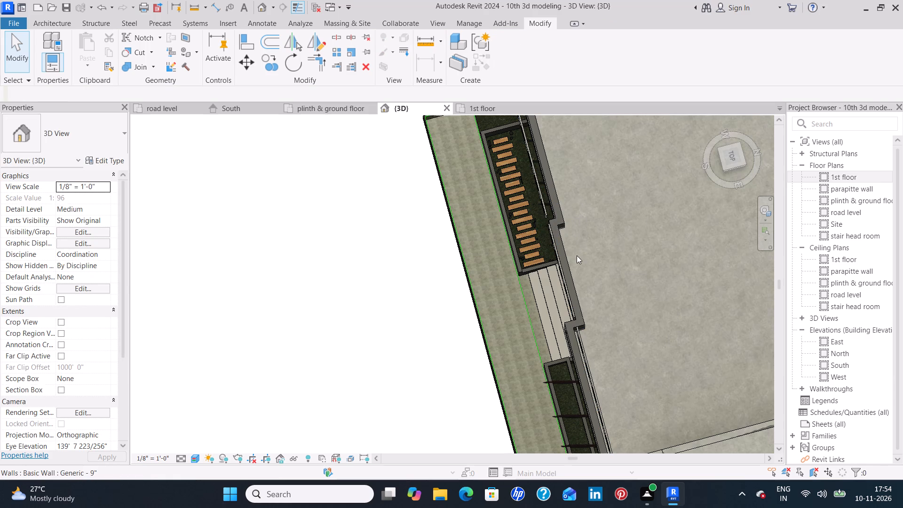
shift+middle_drag(576, 280, 635, 210)
shift+middle_drag(469, 334, 532, 223)
middle_drag(438, 415, 476, 349)
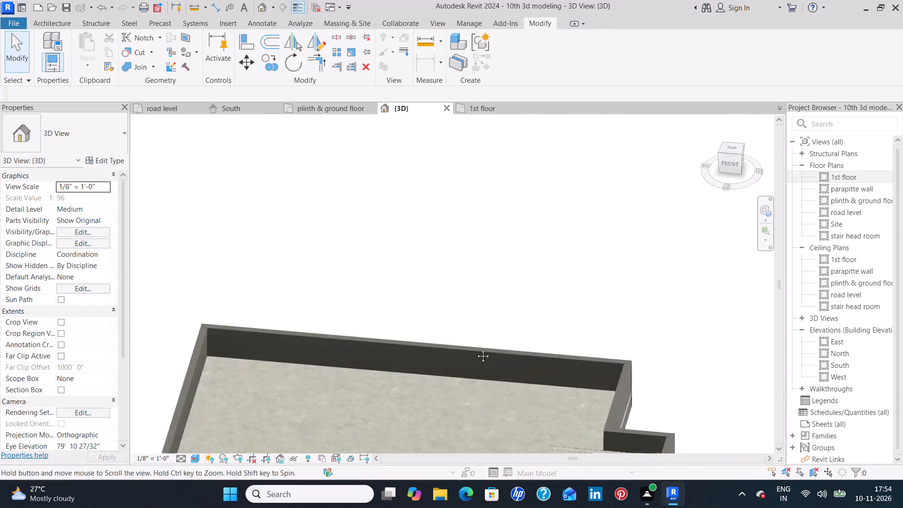
middle_drag(476, 349, 545, 132)
shift+middle_drag(440, 328, 489, 229)
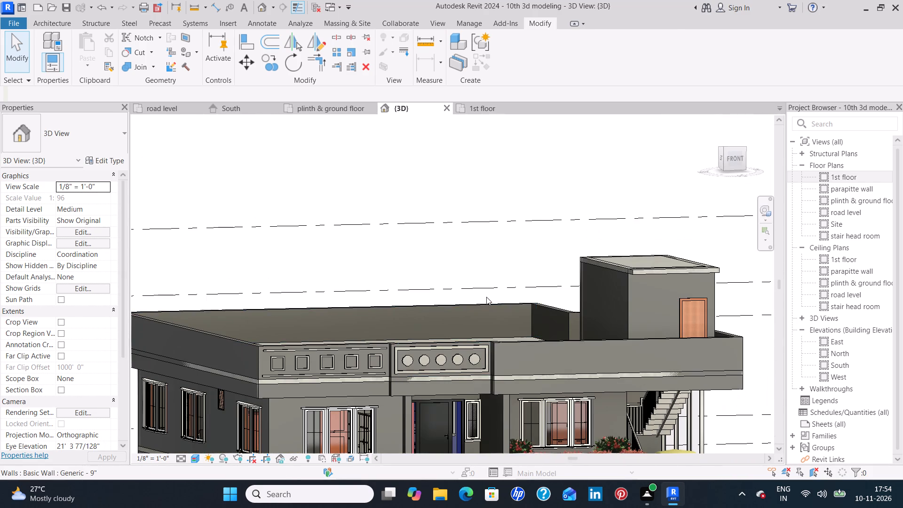
middle_drag(486, 297, 559, 311)
shift+middle_drag(499, 360, 496, 360)
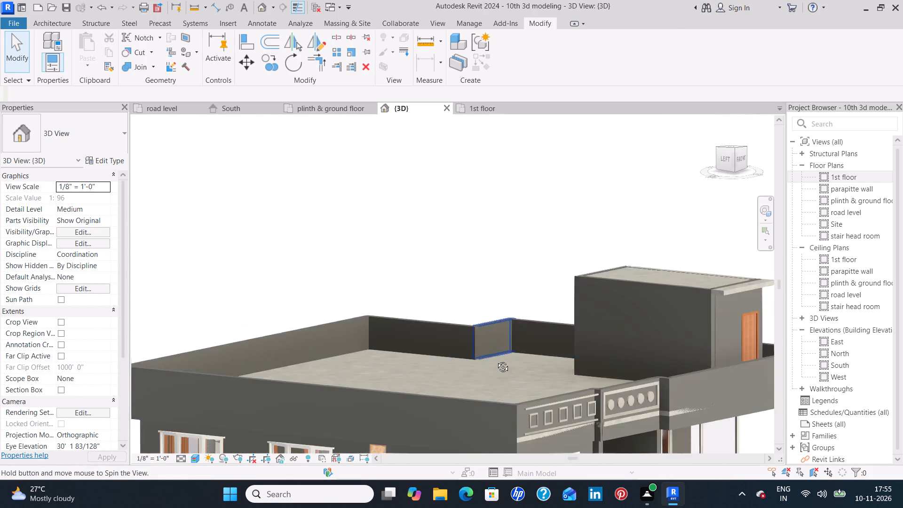
shift+middle_drag(496, 360, 389, 294)
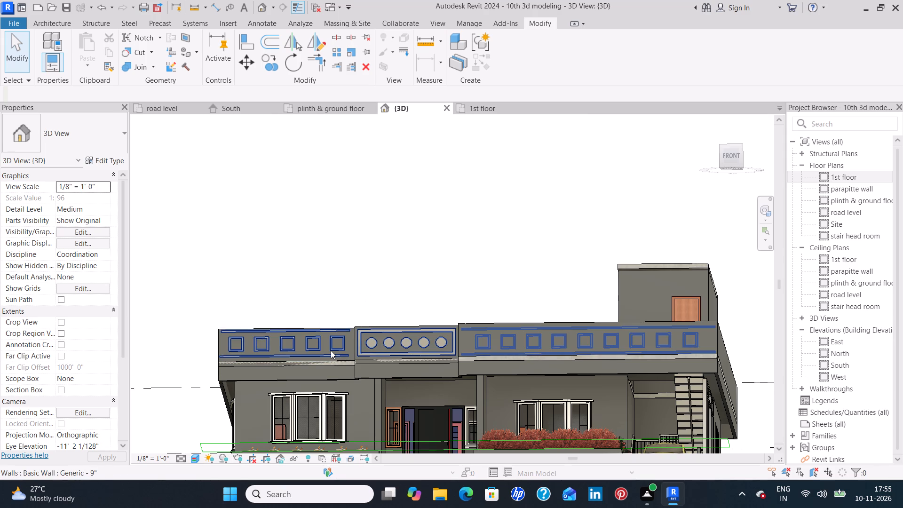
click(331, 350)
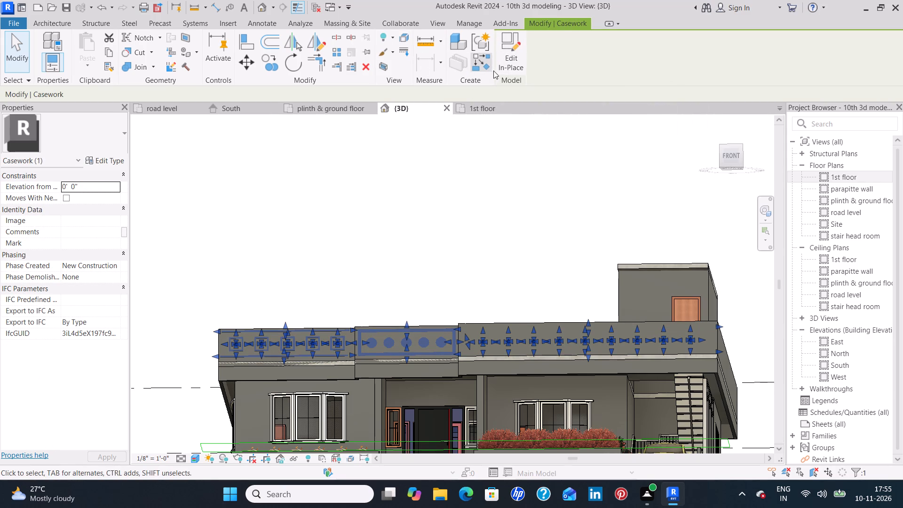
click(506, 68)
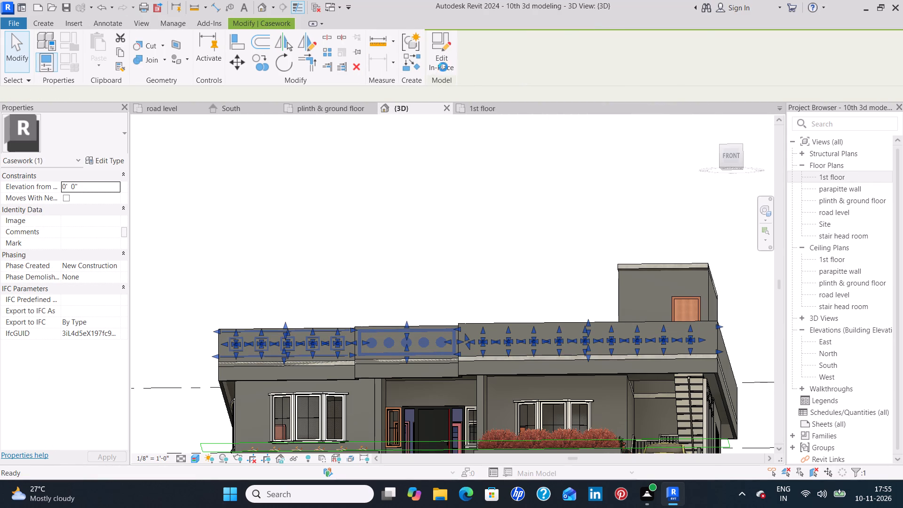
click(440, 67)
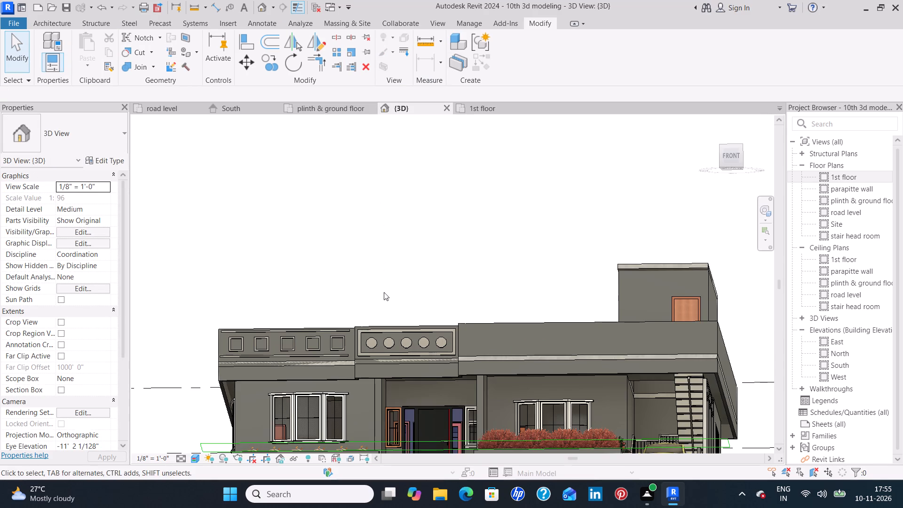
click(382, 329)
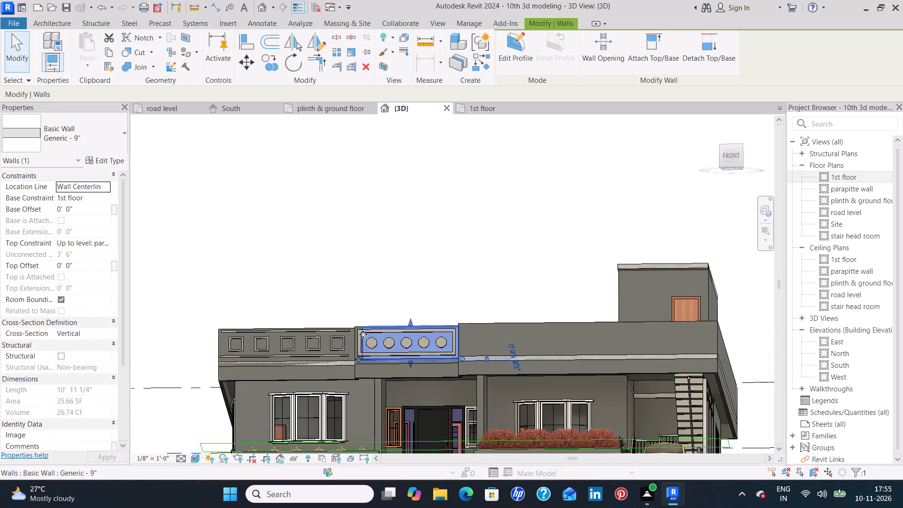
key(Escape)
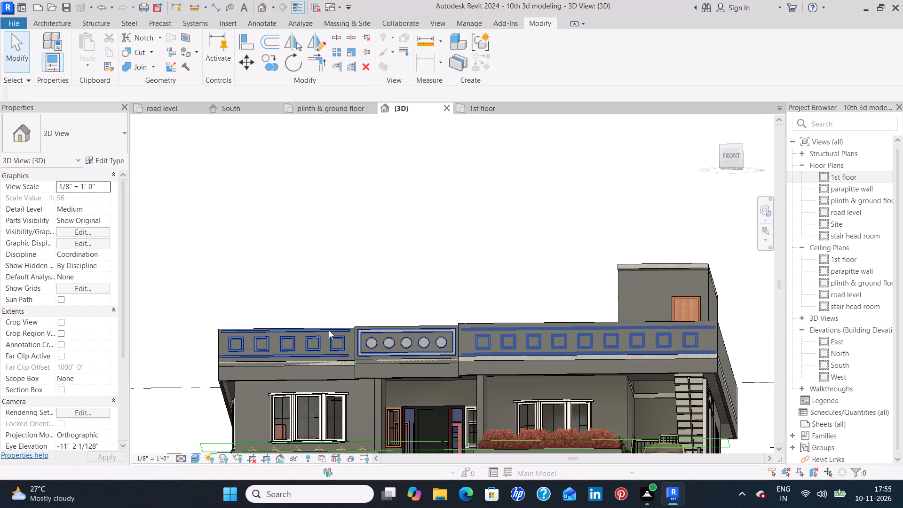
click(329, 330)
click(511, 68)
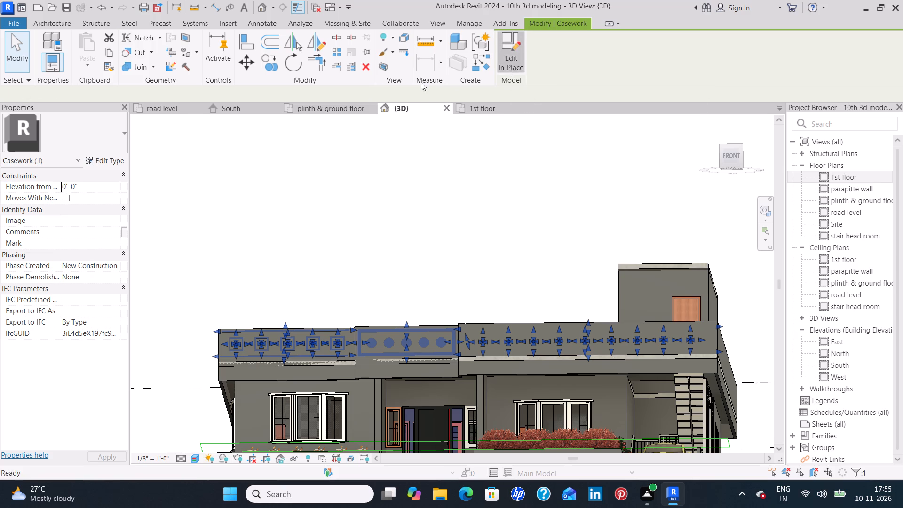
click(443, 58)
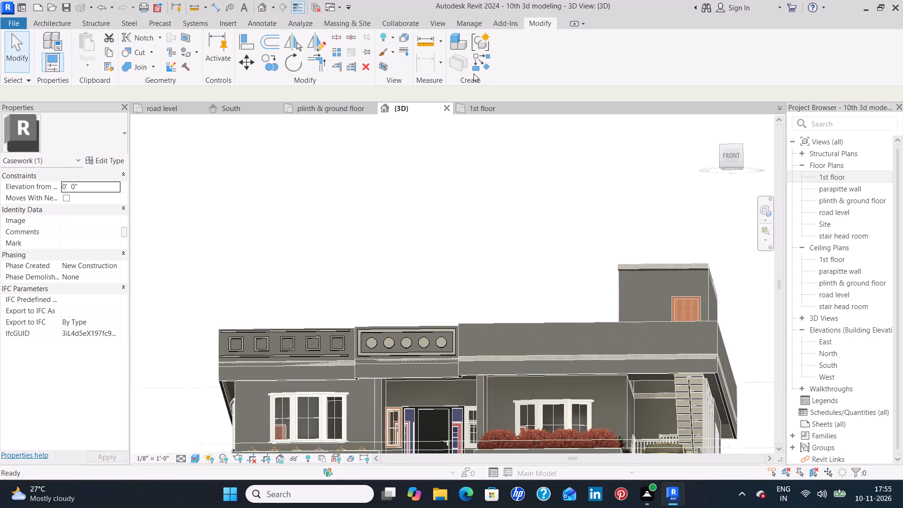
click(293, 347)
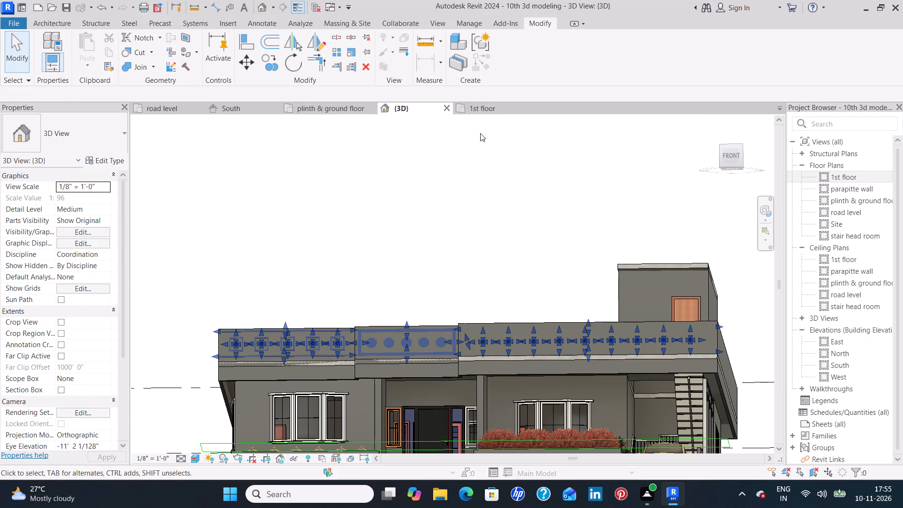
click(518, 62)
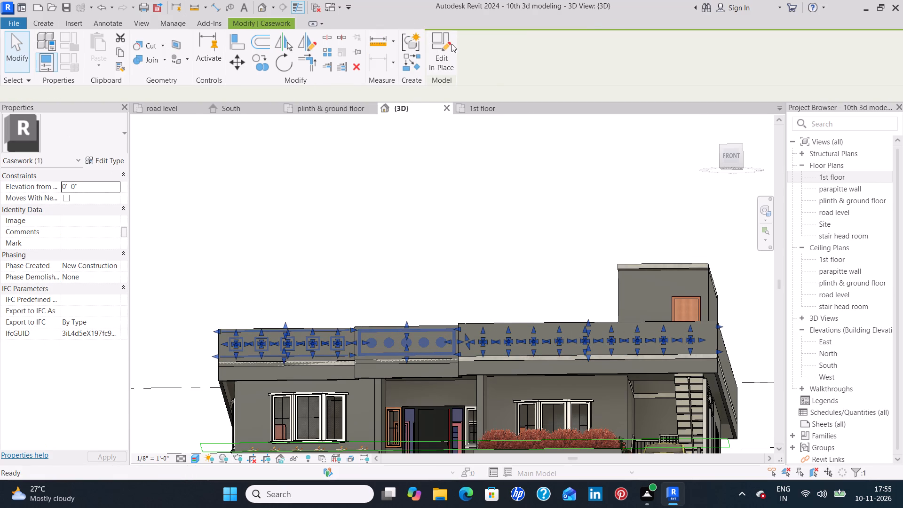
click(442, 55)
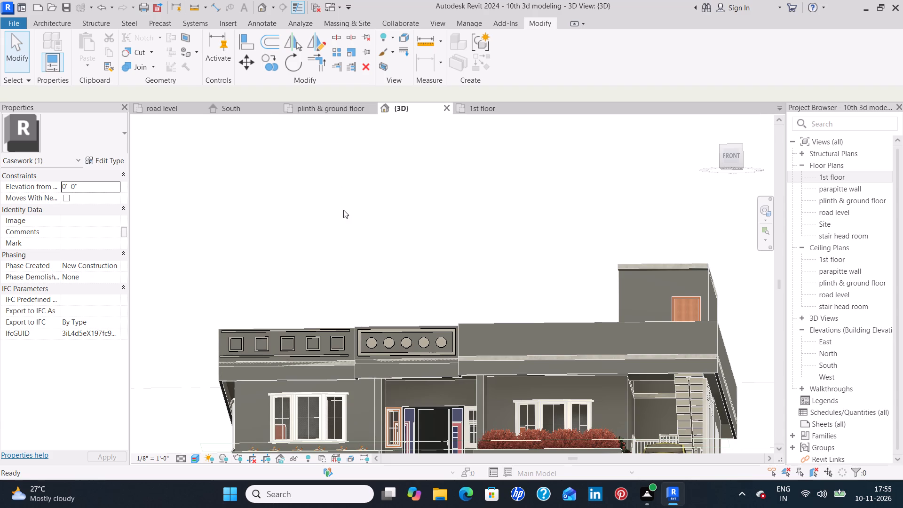
Open the parapet ornament for in-place editing and enter the sketch of its 2" extrusion.
click(334, 335)
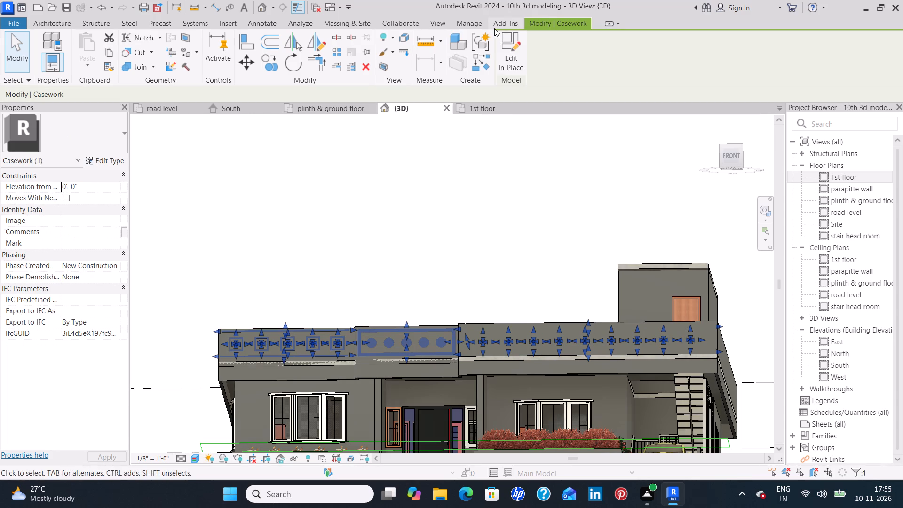
click(504, 51)
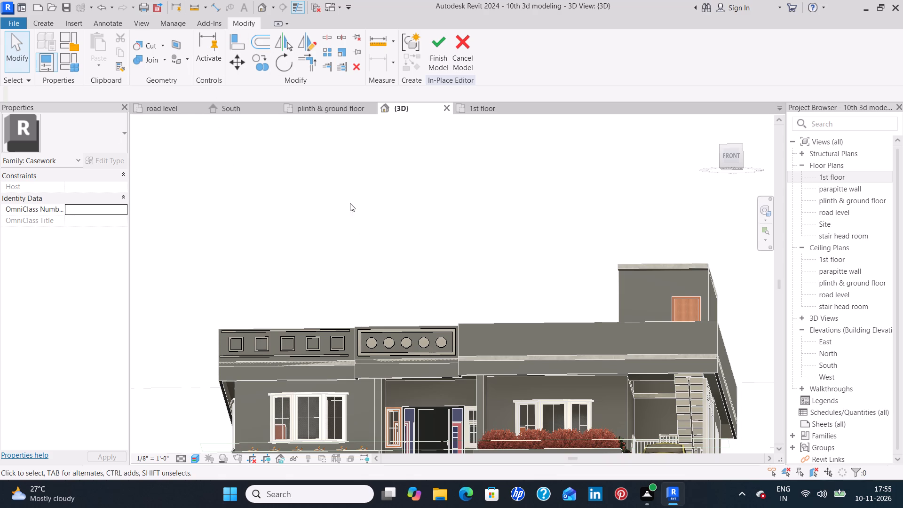
middle_drag(380, 208, 407, 388)
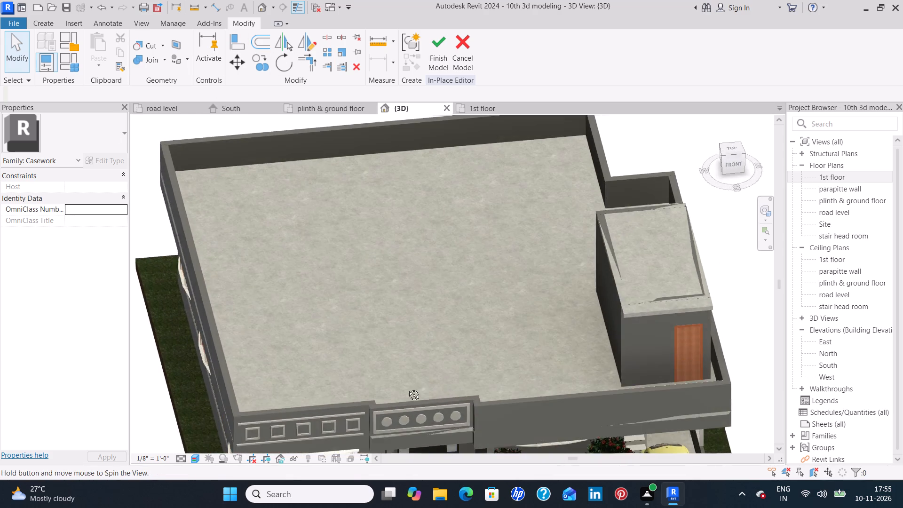
middle_drag(407, 388, 408, 392)
middle_drag(406, 365, 412, 242)
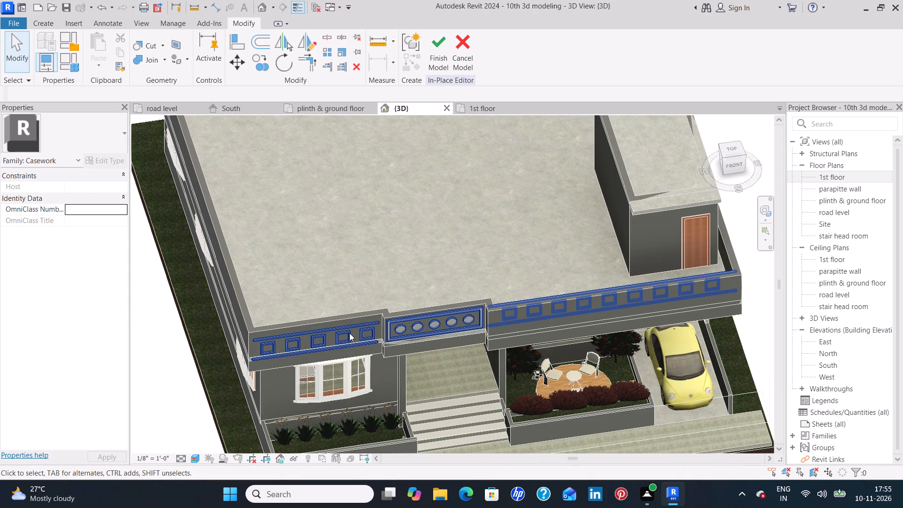
click(349, 333)
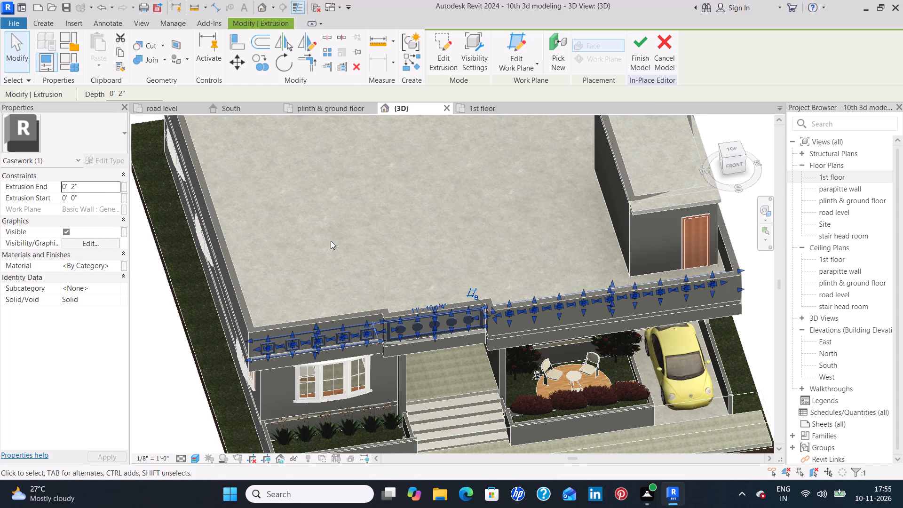
middle_drag(331, 241, 321, 171)
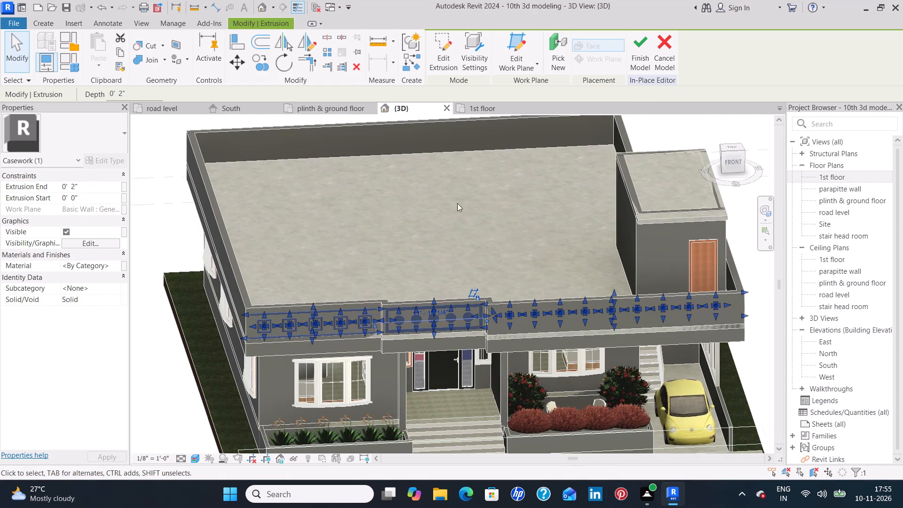
shift+middle_drag(460, 238, 447, 202)
click(446, 51)
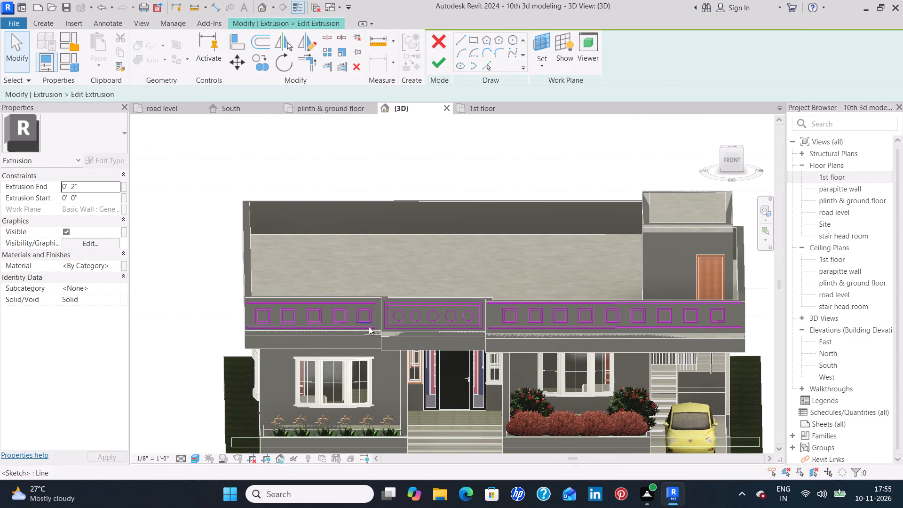
Shift the end line of the lower strip on the nine-square parapet segment inward to the last square frame's outer edge.
middle_drag(504, 263, 489, 209)
scroll(447, 270, up, 2)
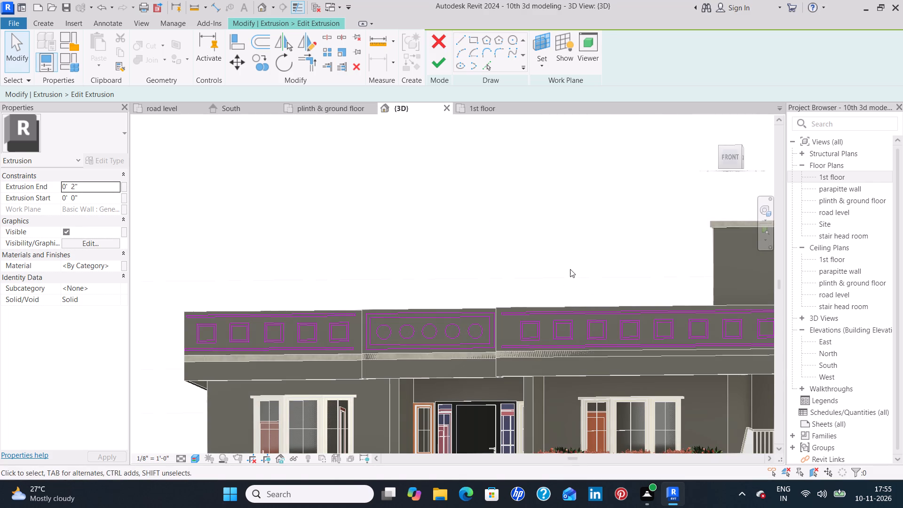
scroll(575, 313, down, 1)
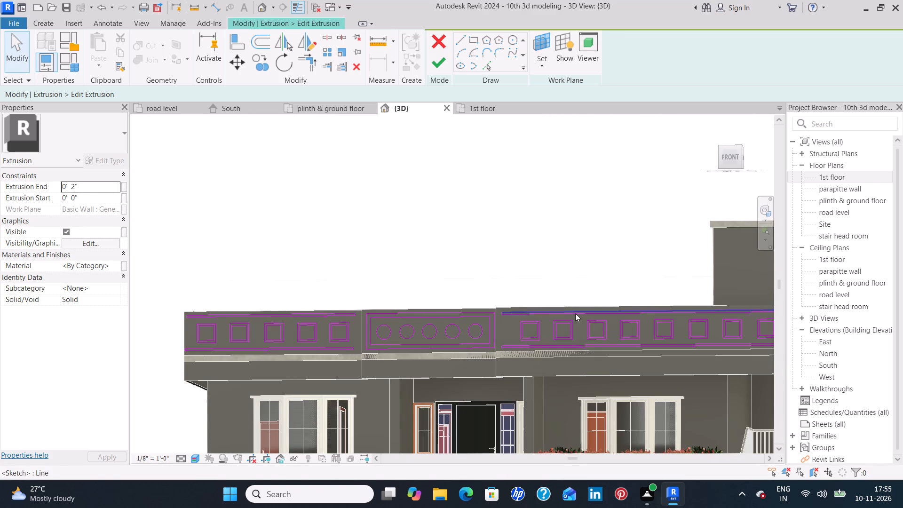
scroll(575, 313, down, 1)
middle_drag(560, 297, 489, 213)
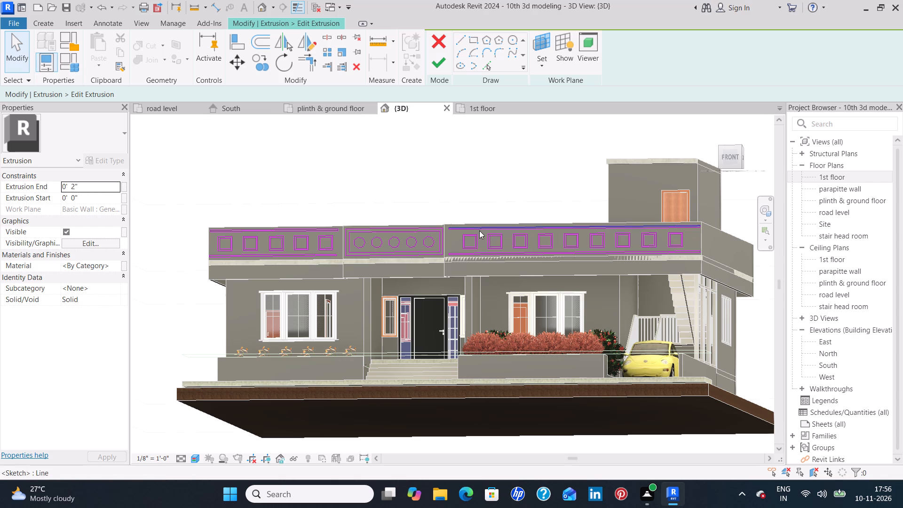
scroll(612, 242, up, 3)
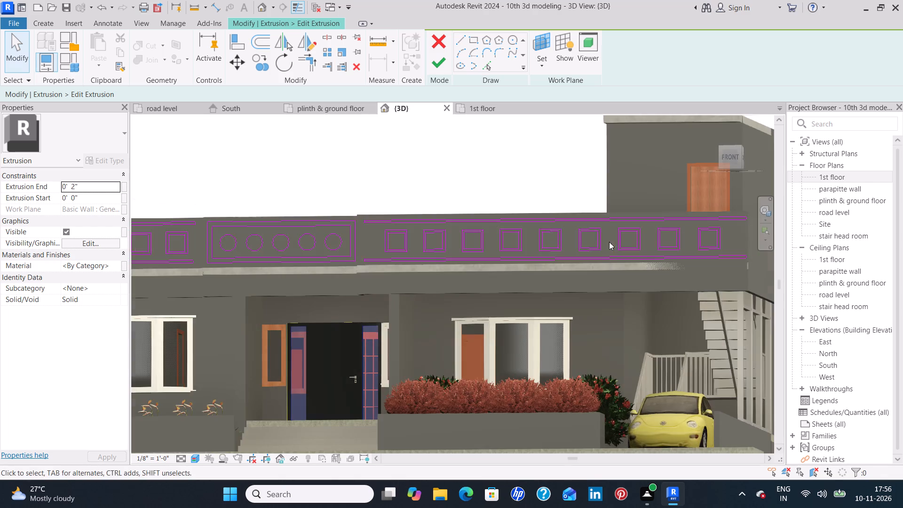
scroll(606, 238, up, 2)
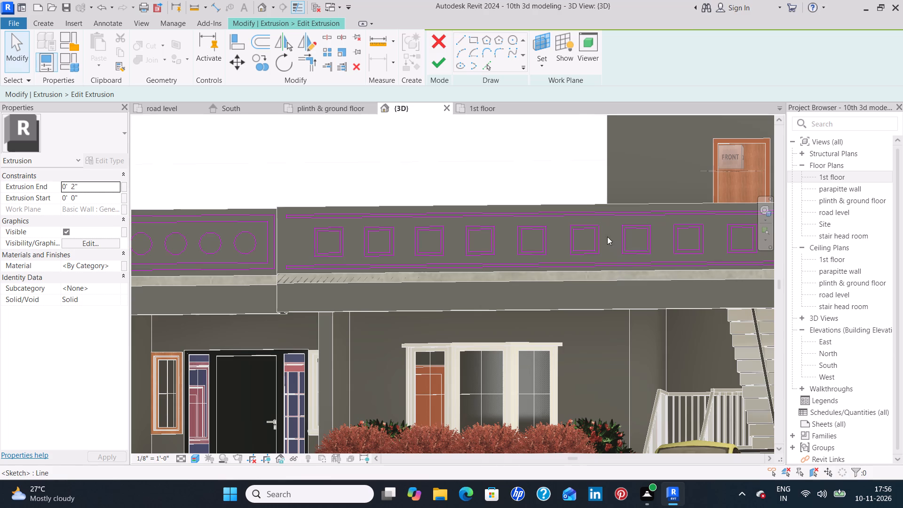
middle_drag(593, 232, 486, 222)
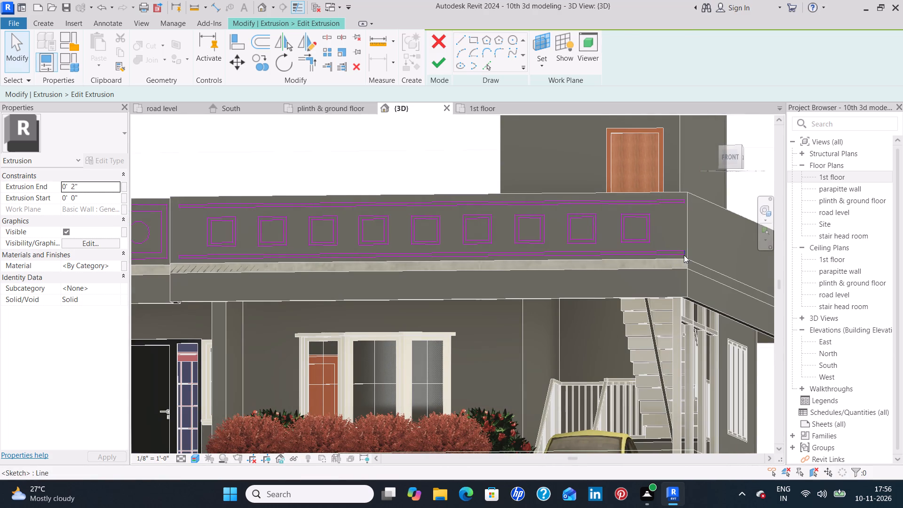
scroll(684, 254, up, 7)
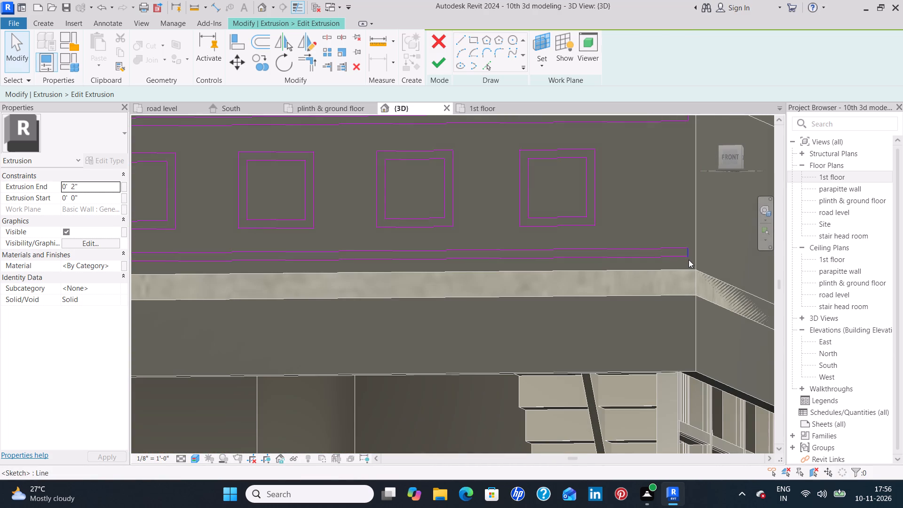
drag(689, 260, 599, 198)
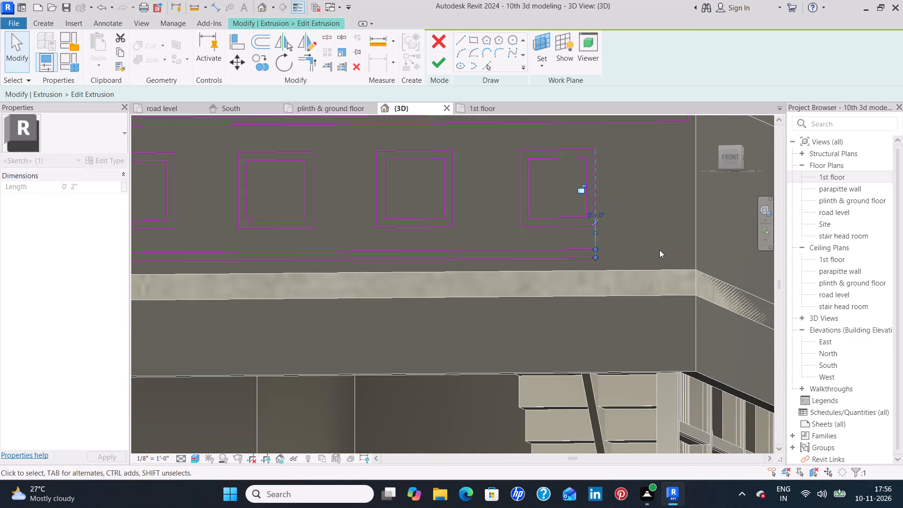
Delete the upper strip and most lines of the end six square frames on the nine-square parapet segment.
drag(659, 246, 617, 199)
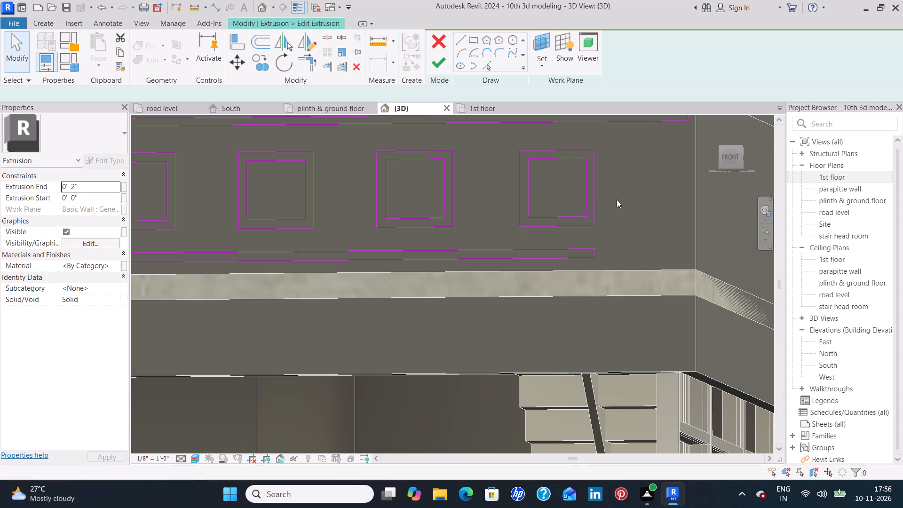
drag(617, 199, 181, 157)
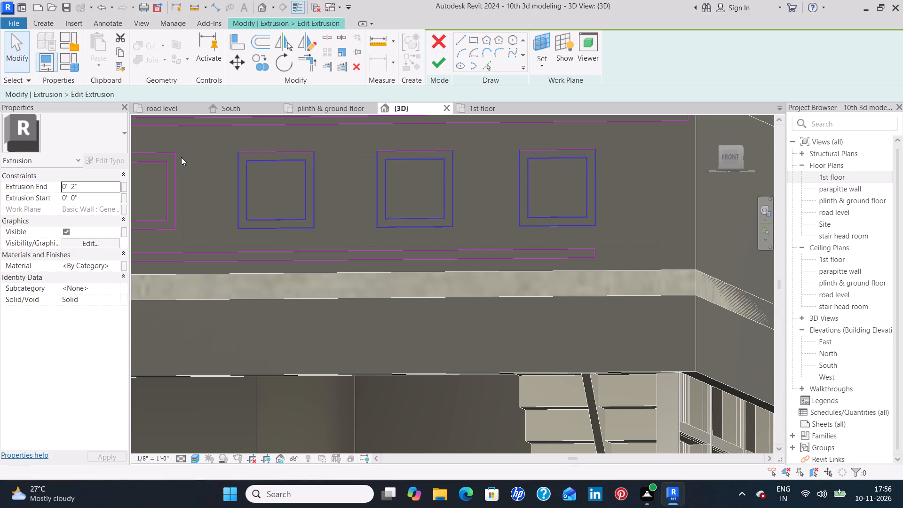
drag(181, 157, 161, 158)
middle_drag(163, 156, 299, 192)
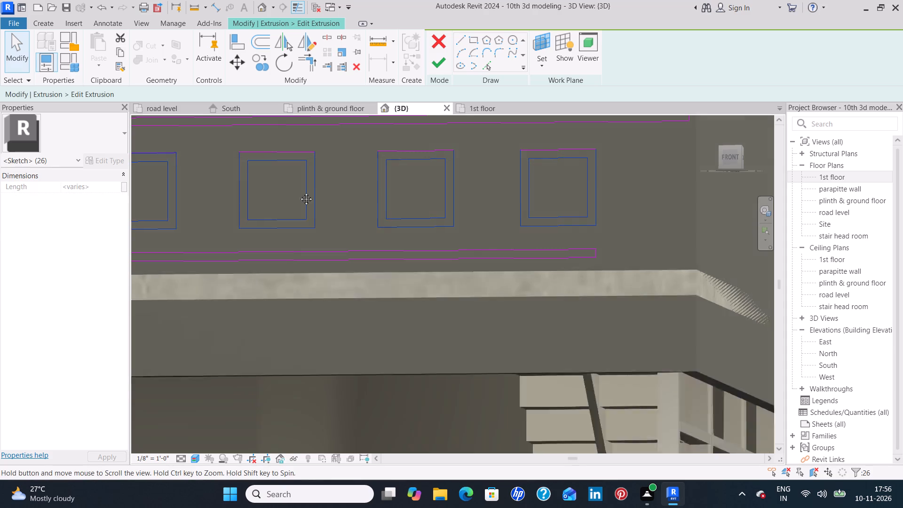
middle_drag(299, 192, 527, 215)
key(Delete)
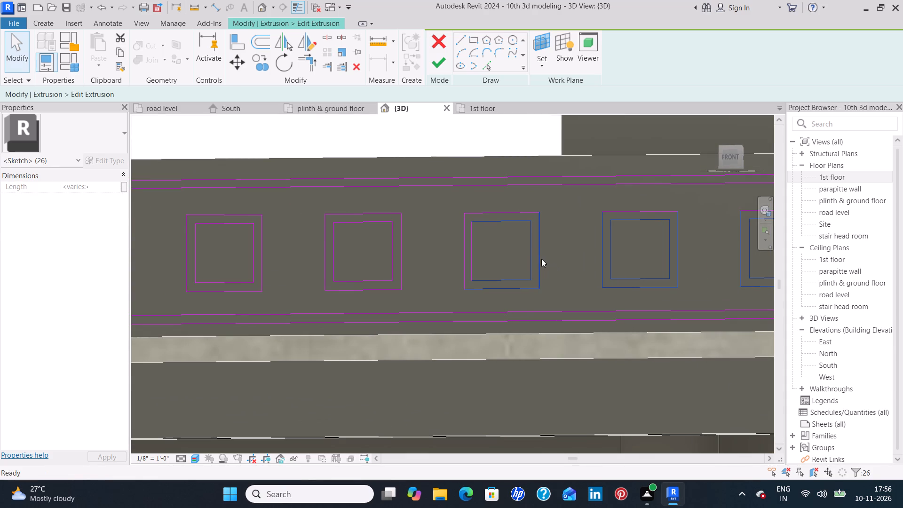
drag(603, 263, 336, 191)
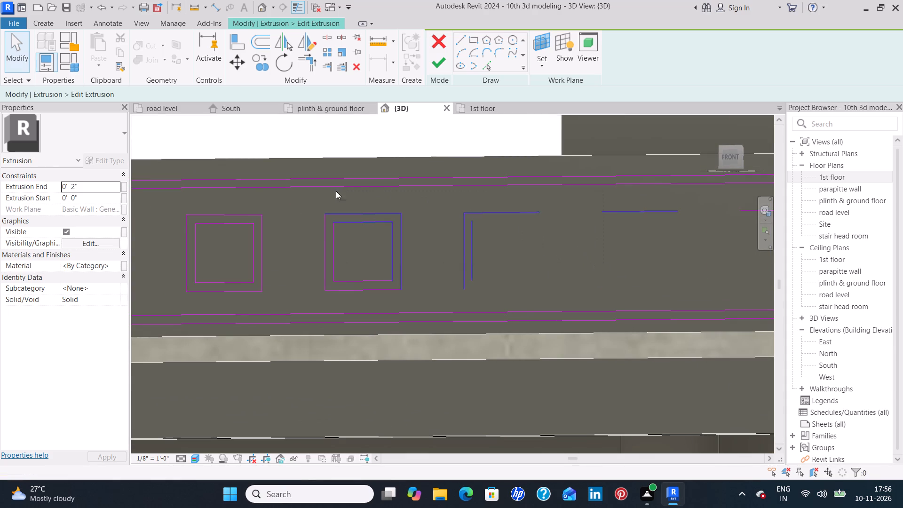
drag(336, 191, 163, 175)
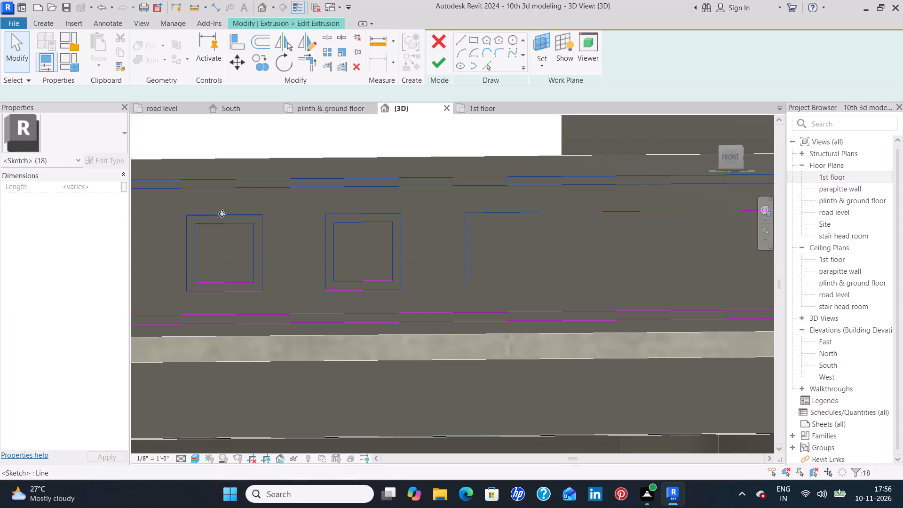
key(Delete)
Delete the lower strip, the strip end line and the leftover frame lines of the nine-square parapet segment.
scroll(232, 225, down, 4)
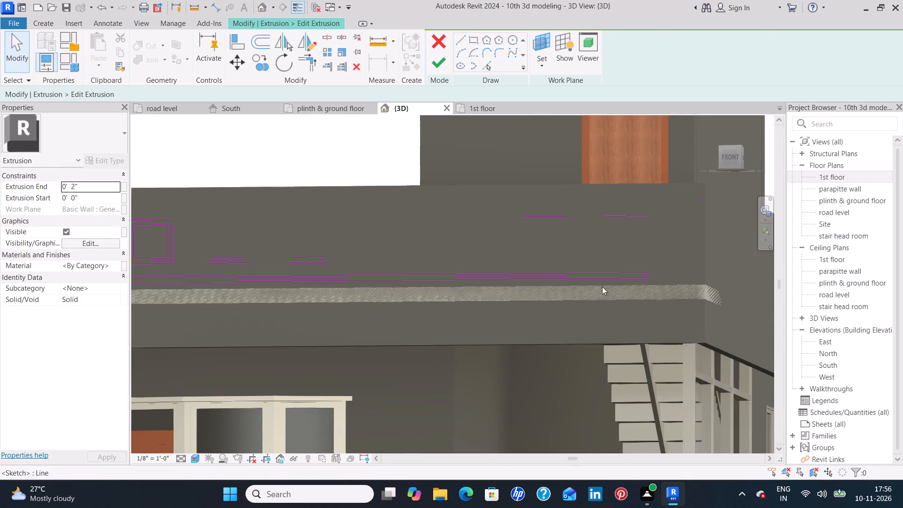
click(700, 197)
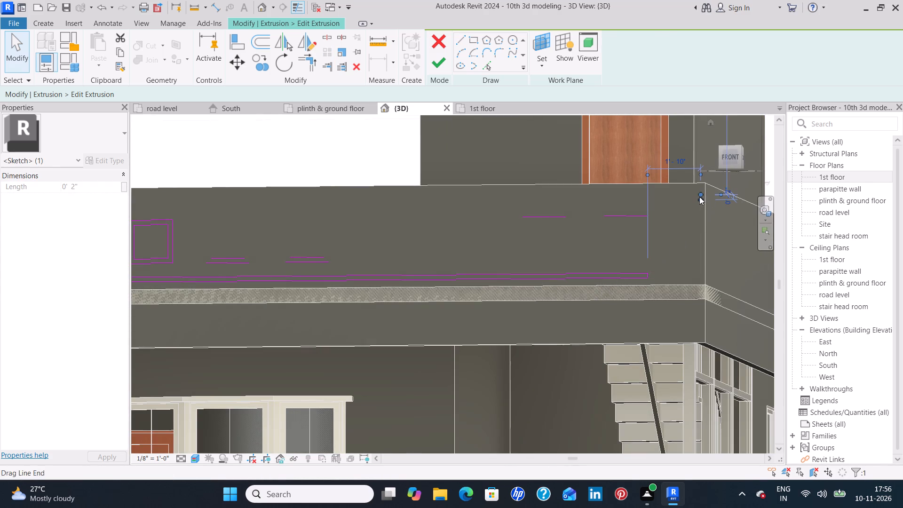
key(Delete)
drag(664, 276, 631, 195)
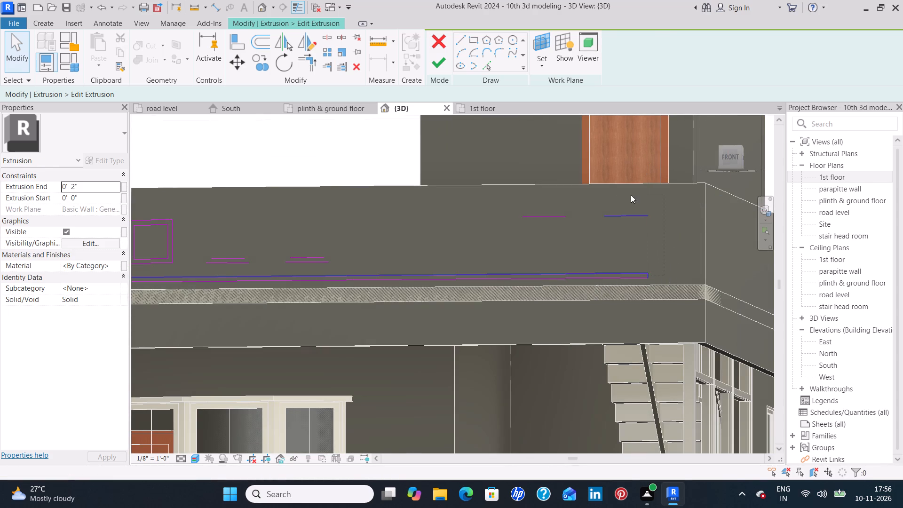
drag(631, 195, 234, 229)
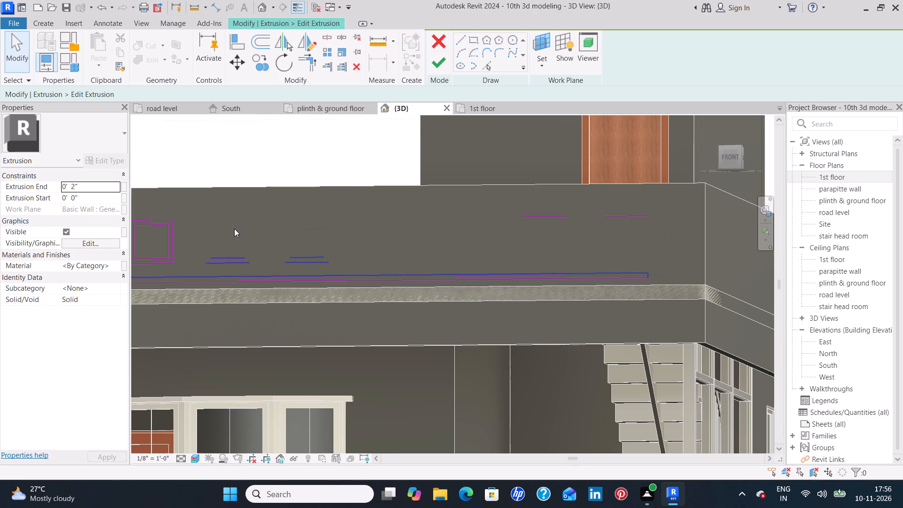
drag(234, 229, 193, 224)
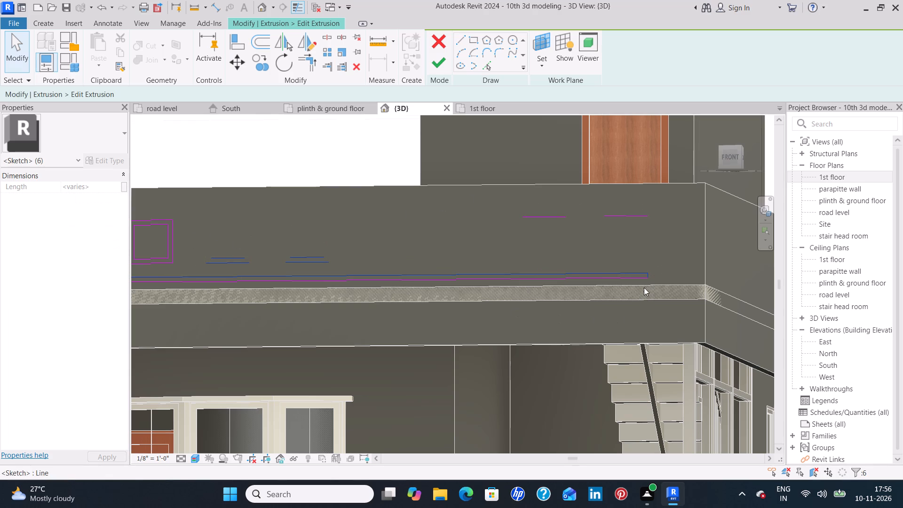
key(Delete)
click(643, 278)
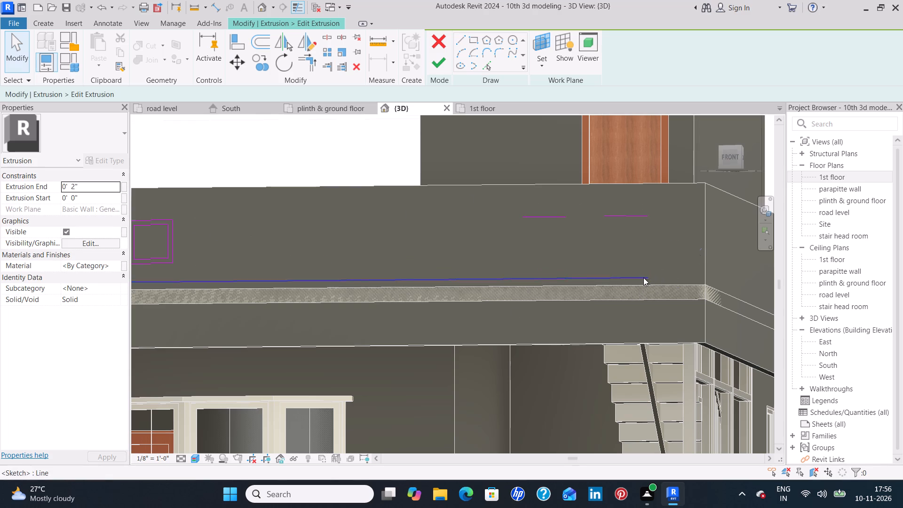
key(Delete)
click(640, 218)
key(Delete)
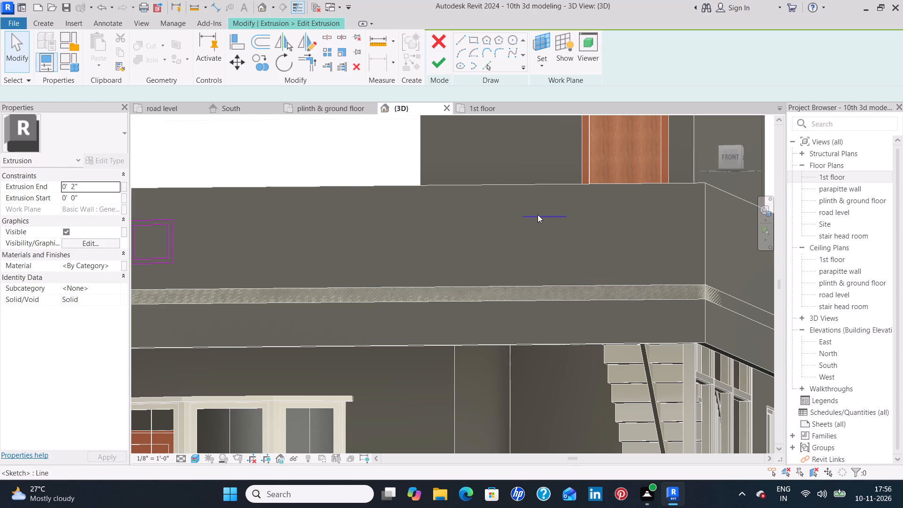
click(538, 214)
key(Delete)
Delete the remaining three square frames and both short strip end lines from the nine-square parapet segment.
middle_drag(469, 266, 612, 276)
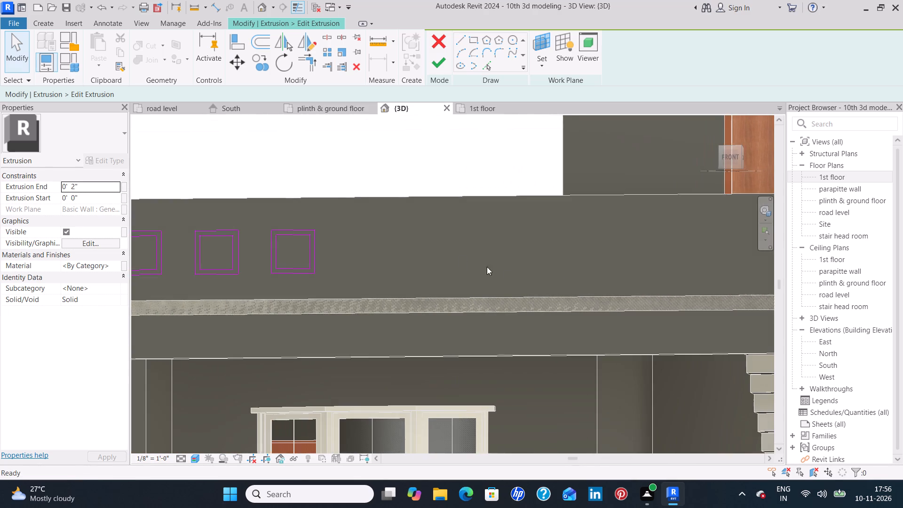
middle_drag(424, 253, 716, 285)
drag(668, 320, 657, 317)
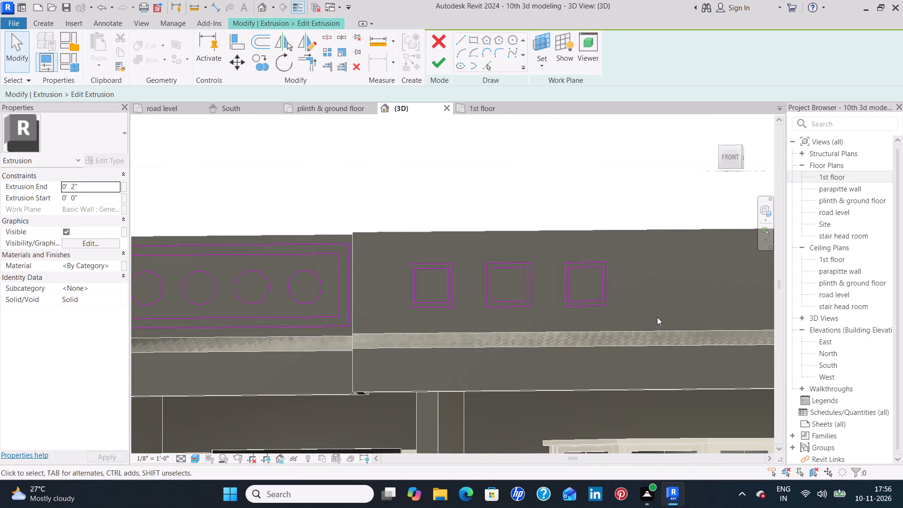
drag(657, 317, 362, 237)
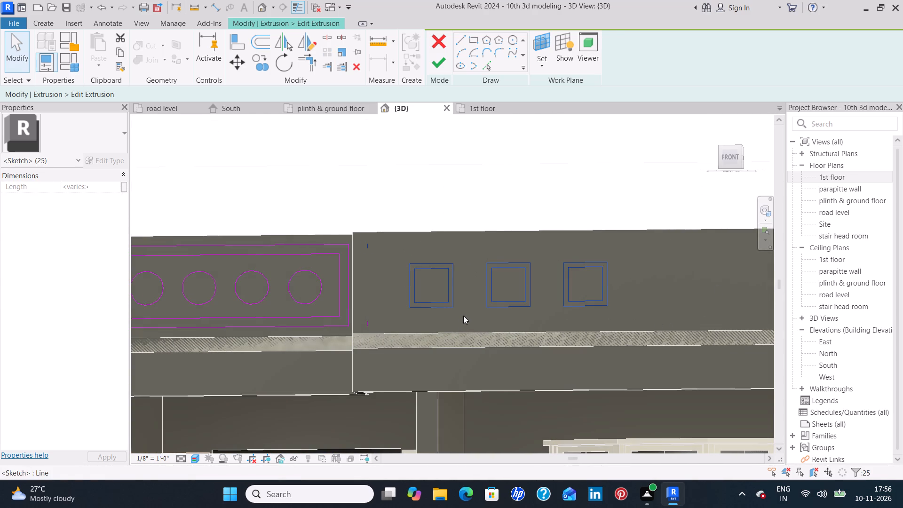
key(Delete)
click(366, 323)
key(Delete)
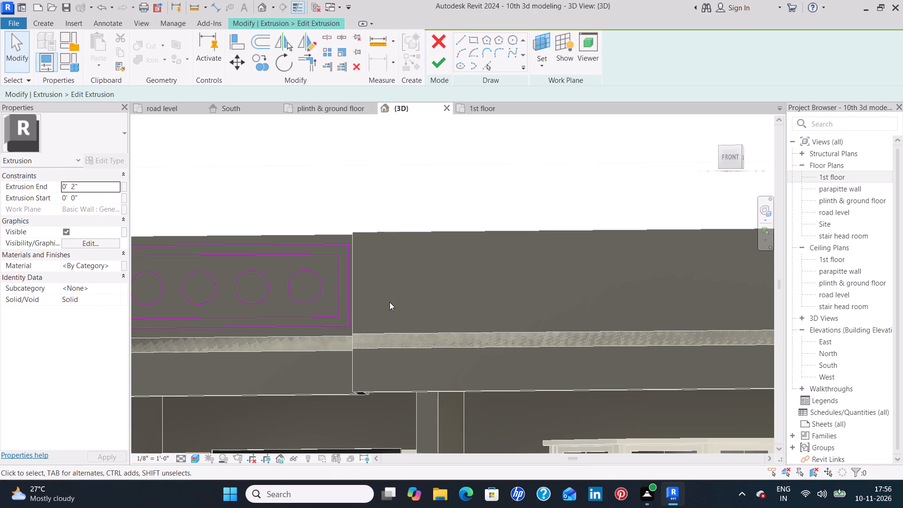
Delete four square frames, the lower strip's long lines and the upper strip's lower line from the five-square parapet segment.
scroll(390, 301, down, 4)
middle_drag(392, 298, 679, 337)
scroll(606, 340, up, 3)
middle_drag(420, 349, 586, 341)
drag(568, 359, 568, 357)
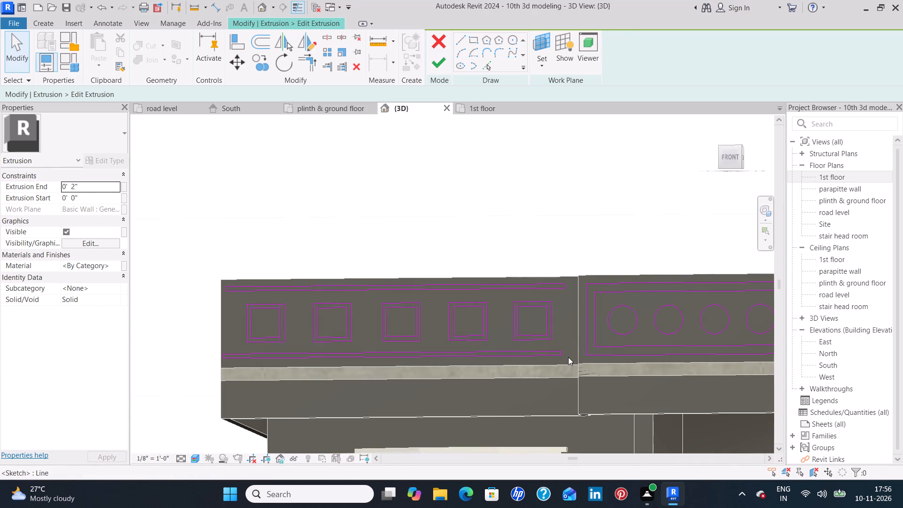
drag(568, 357, 302, 286)
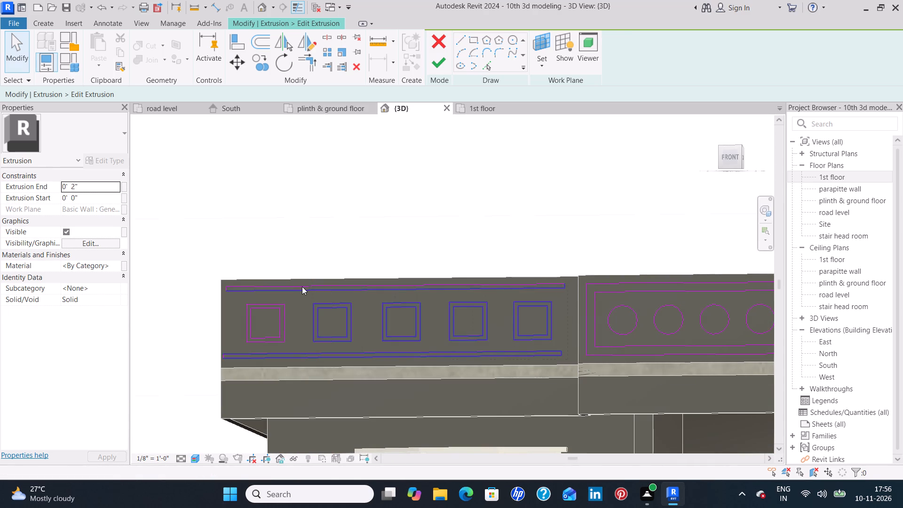
drag(302, 286, 300, 286)
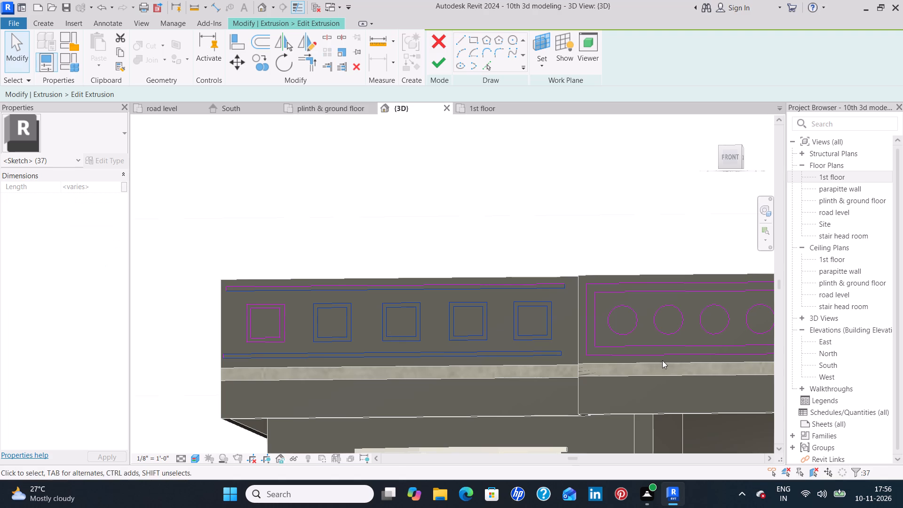
key(Delete)
Delete the last square frame, the upper strip's remaining lines and the lower strip's end line from the five-square segment.
middle_drag(563, 330, 629, 320)
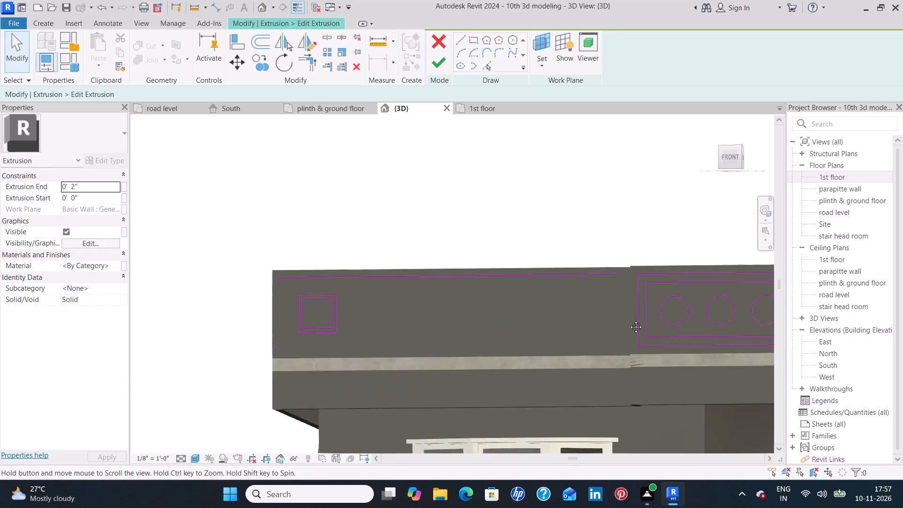
middle_drag(629, 320, 697, 321)
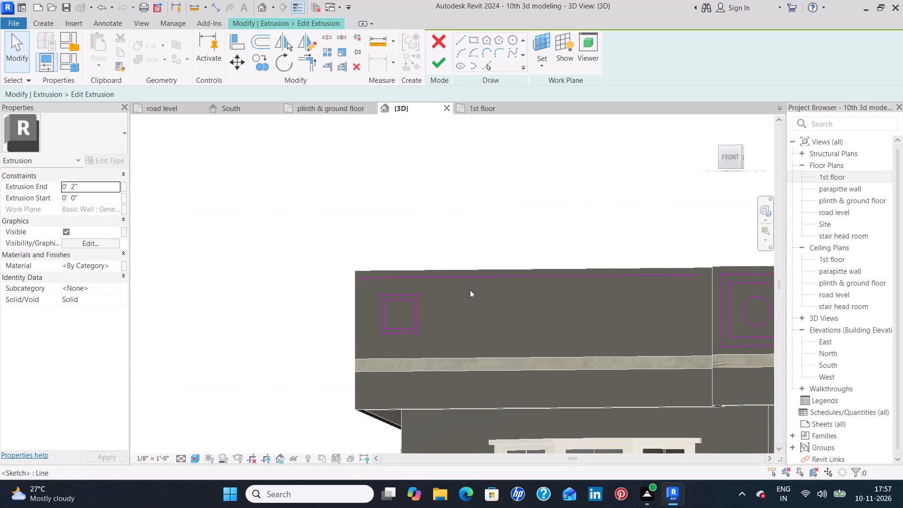
drag(443, 333, 361, 277)
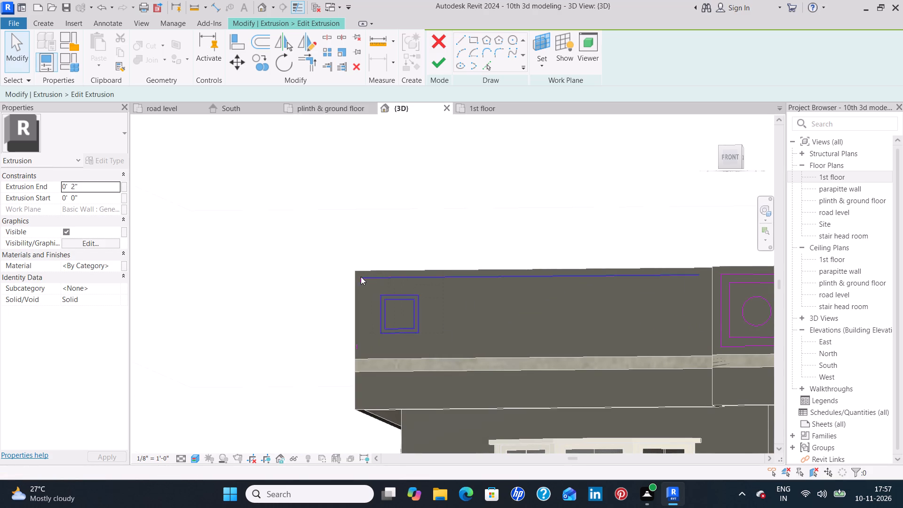
drag(361, 277, 356, 277)
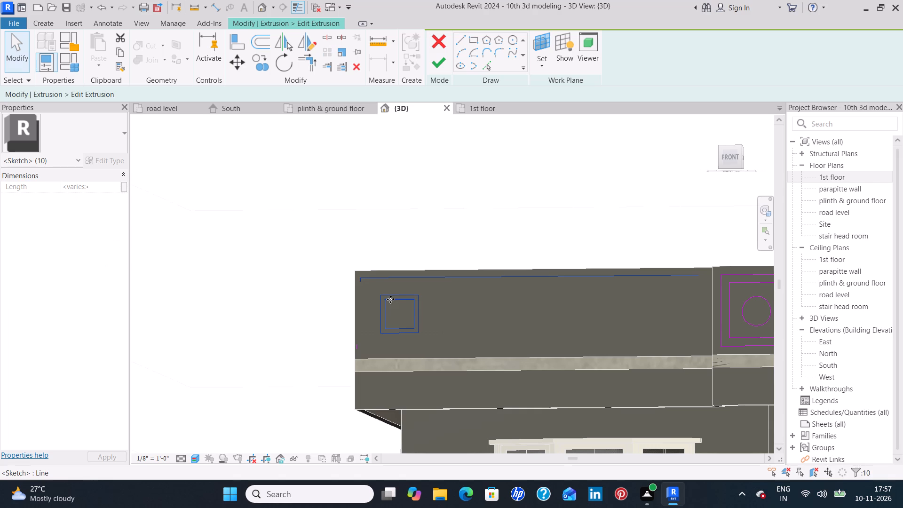
key(Delete)
click(360, 350)
key(Delete)
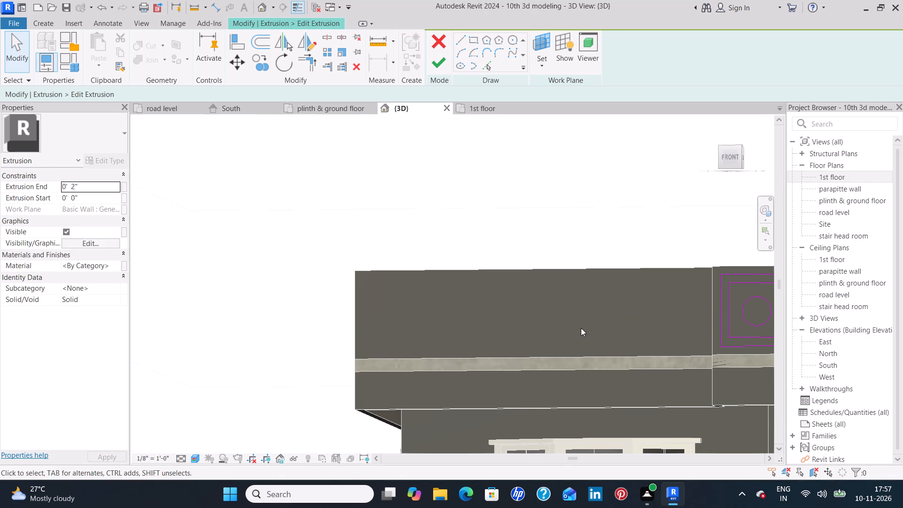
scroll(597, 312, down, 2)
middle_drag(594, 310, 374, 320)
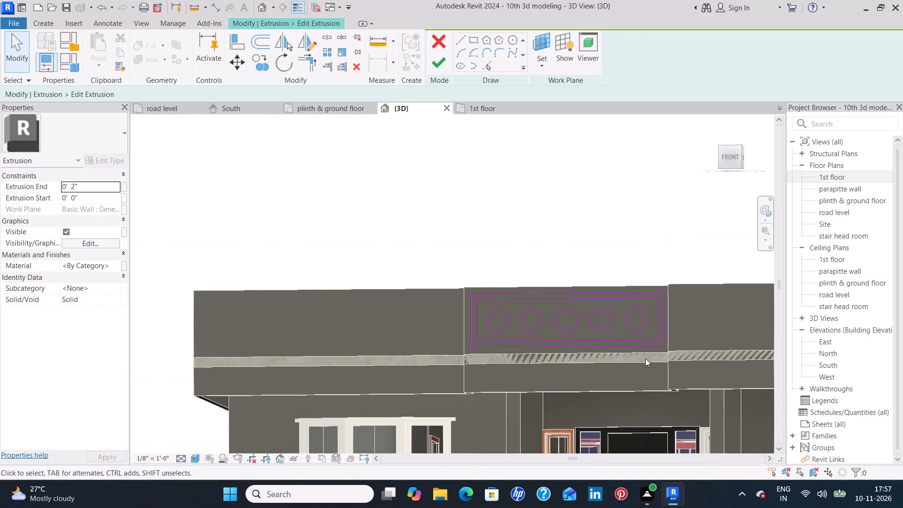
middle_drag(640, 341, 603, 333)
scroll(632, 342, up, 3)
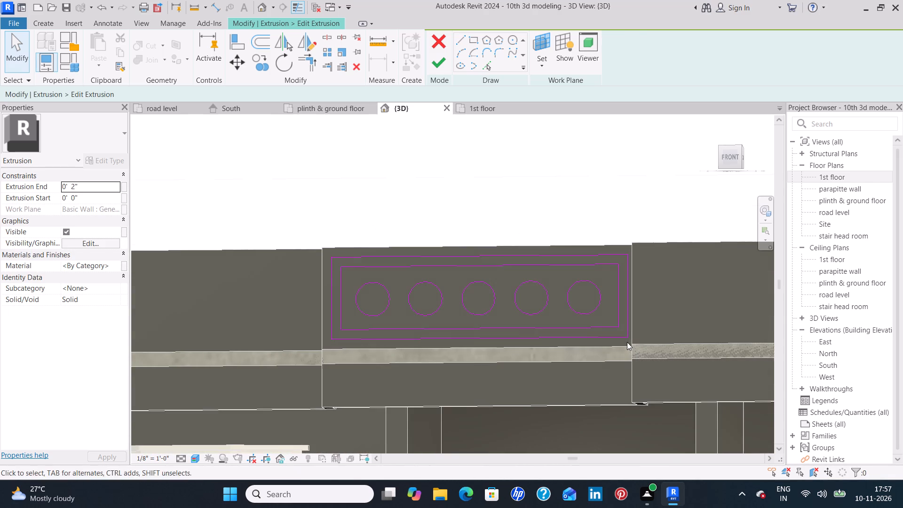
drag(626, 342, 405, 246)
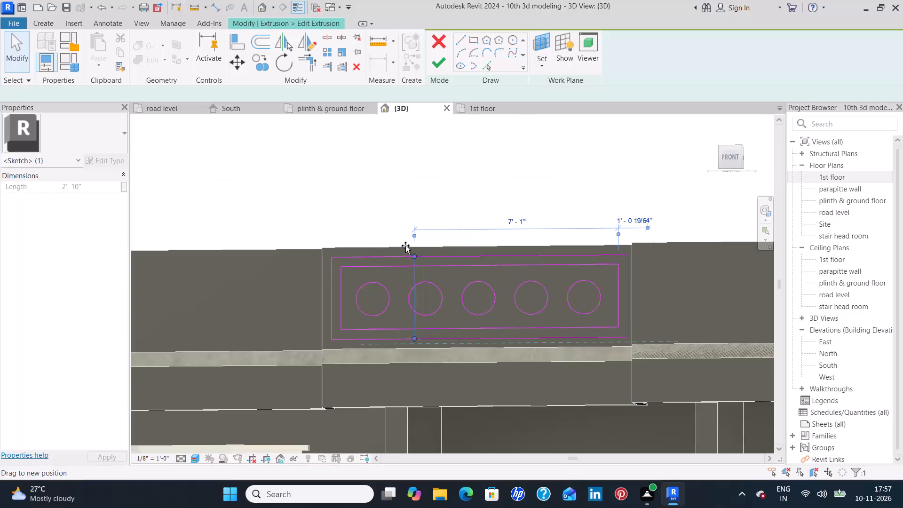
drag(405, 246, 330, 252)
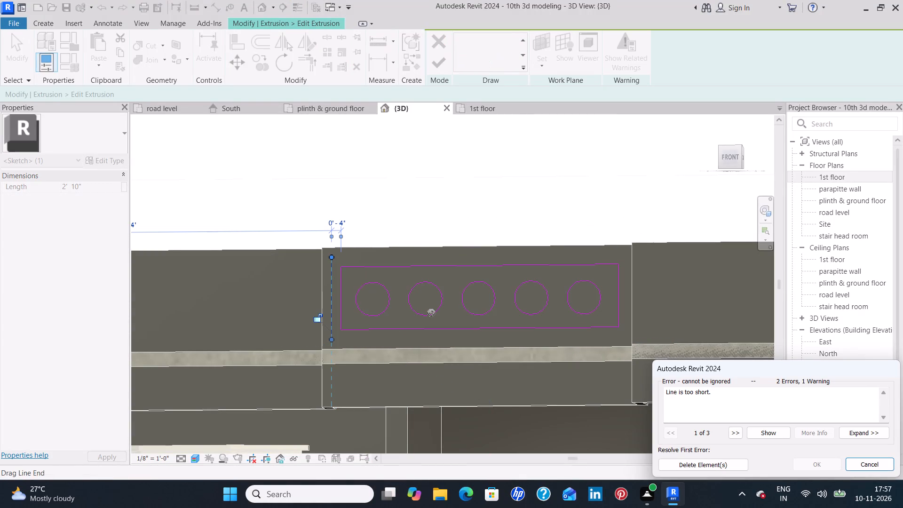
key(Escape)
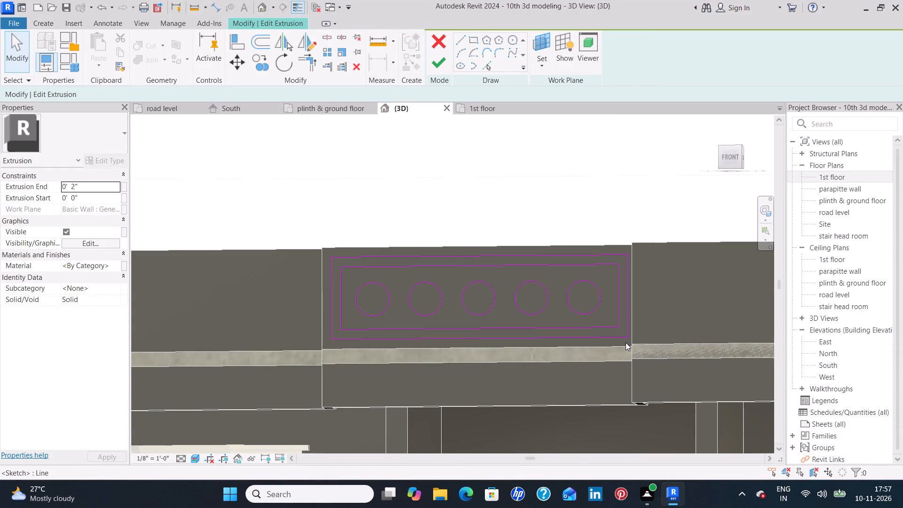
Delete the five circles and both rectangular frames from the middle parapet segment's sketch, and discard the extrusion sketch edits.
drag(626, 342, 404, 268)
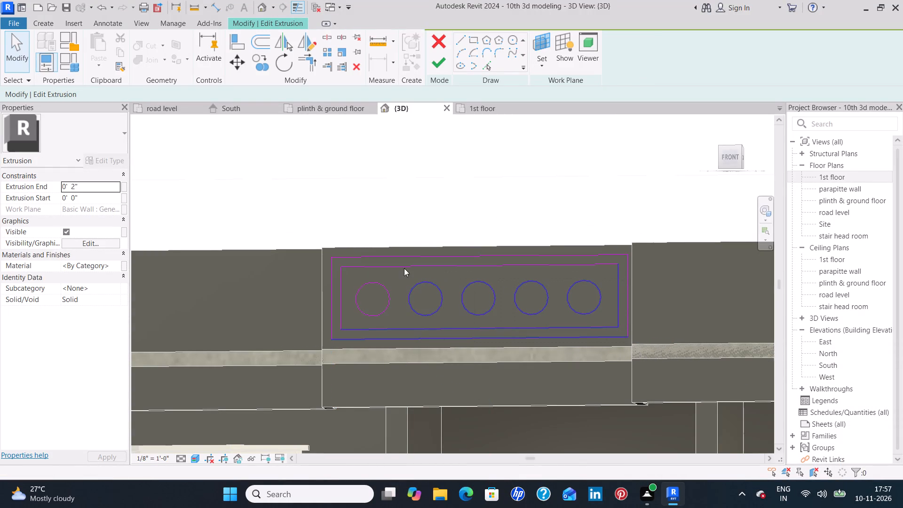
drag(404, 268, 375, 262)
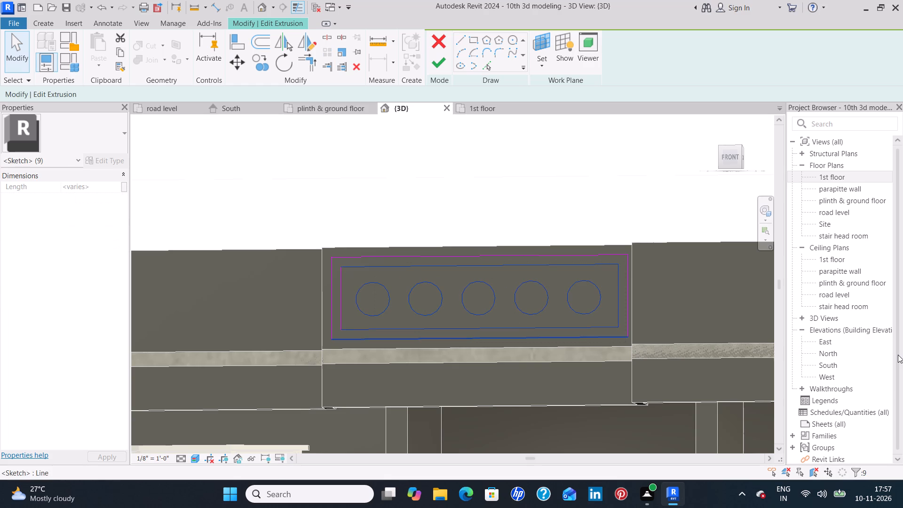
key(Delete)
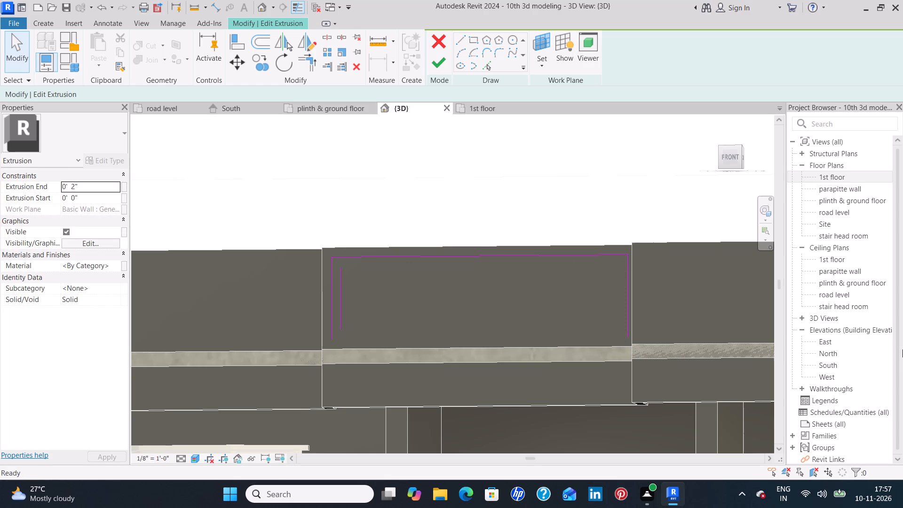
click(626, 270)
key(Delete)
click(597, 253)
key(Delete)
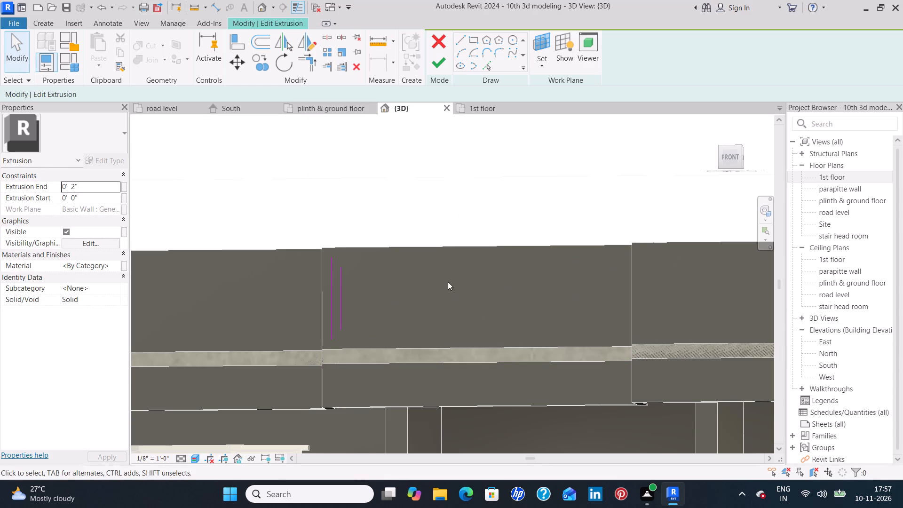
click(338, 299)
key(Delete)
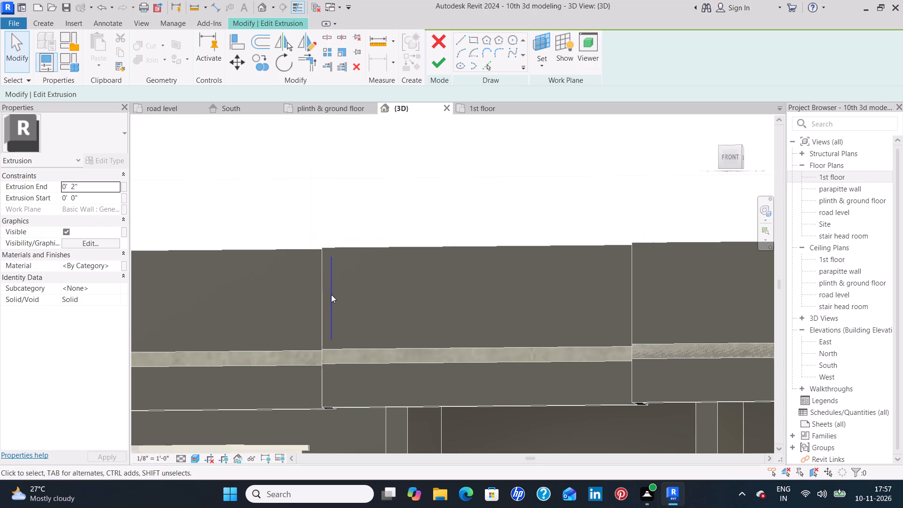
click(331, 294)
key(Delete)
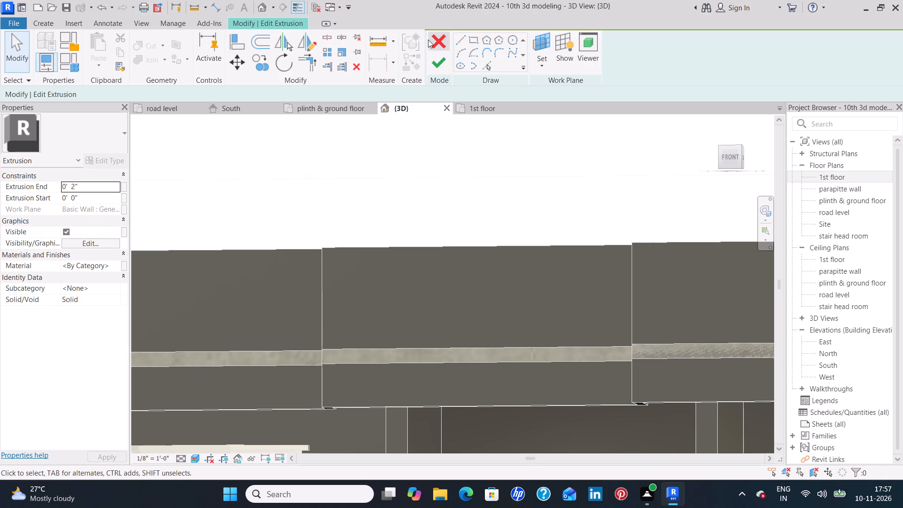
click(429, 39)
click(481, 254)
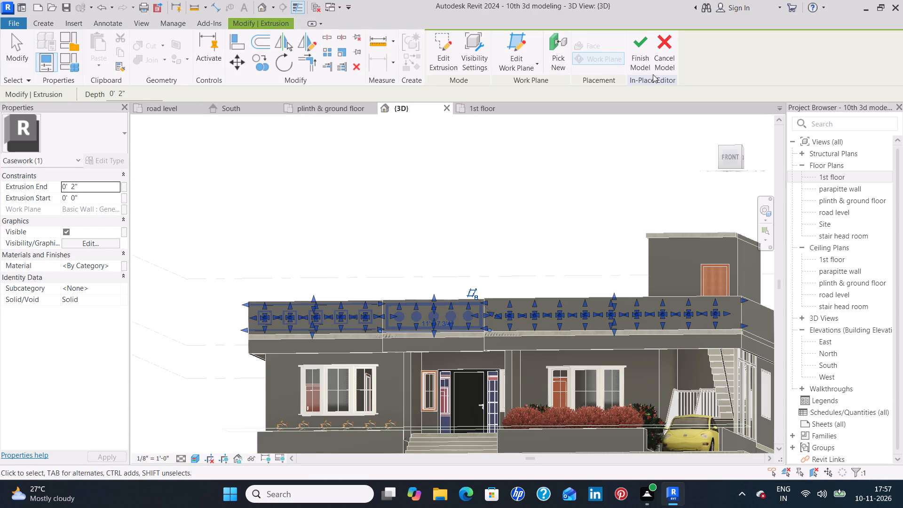
Finish the in-place model and delete the whole casework ornament from the front parapet.
click(642, 59)
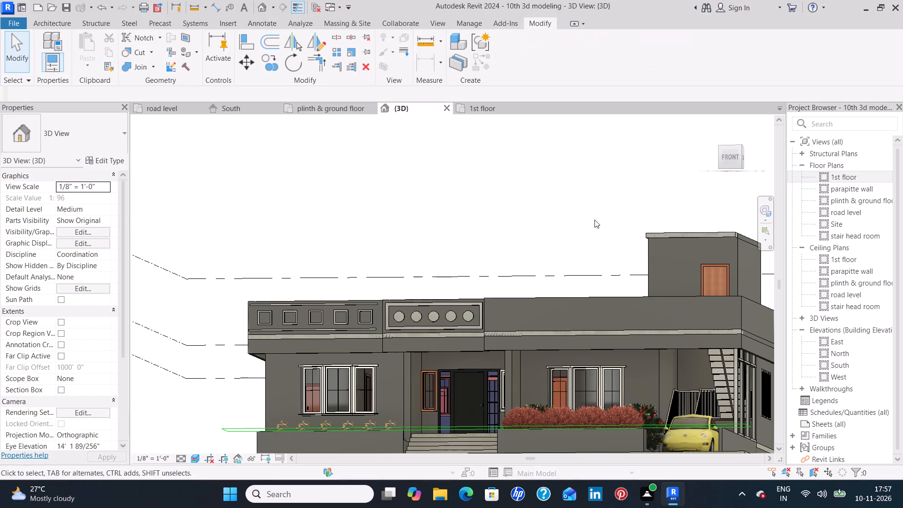
click(340, 327)
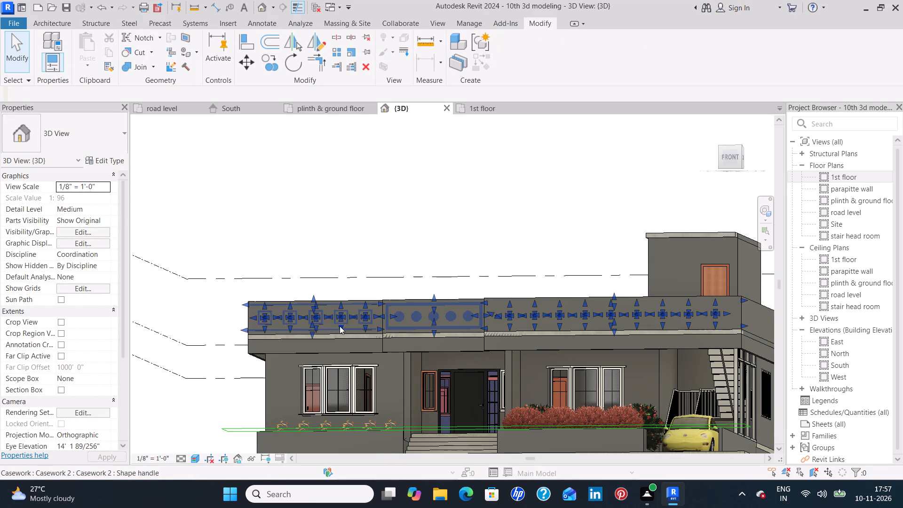
key(Delete)
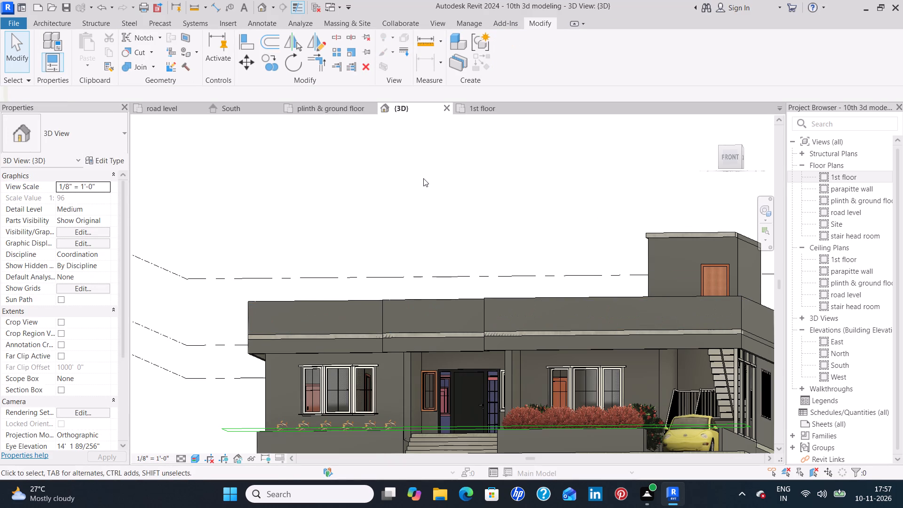
Start a new in-place model in the Casework category for the front parapet ornament.
middle_drag(423, 180, 432, 296)
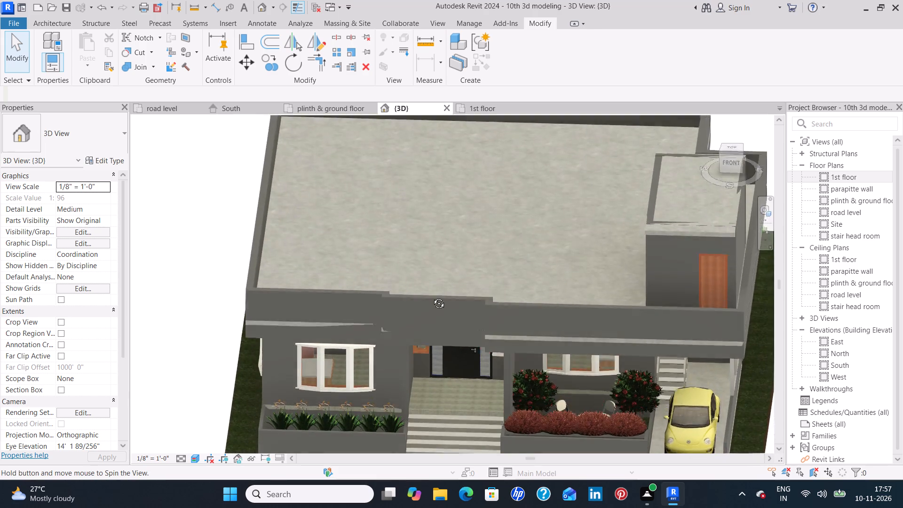
middle_drag(432, 296, 421, 372)
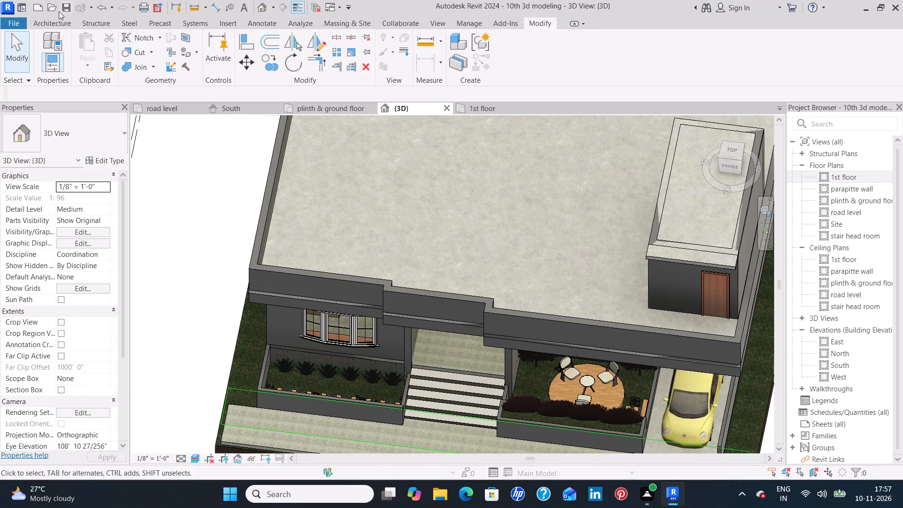
middle_drag(407, 210, 426, 151)
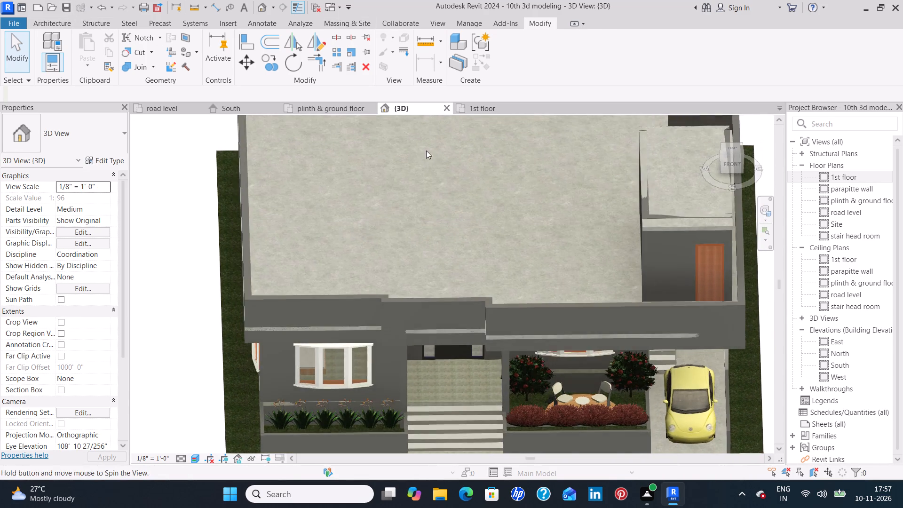
middle_drag(459, 215, 465, 181)
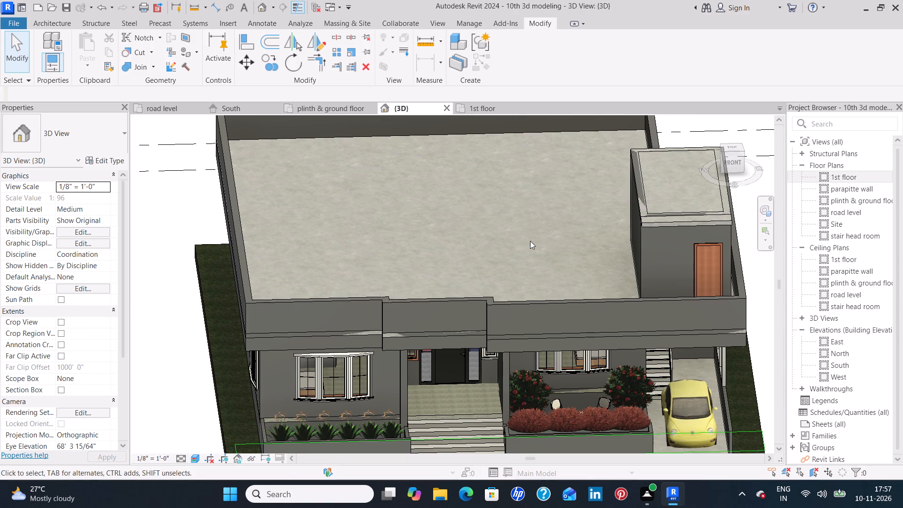
shift+middle_drag(532, 257, 535, 237)
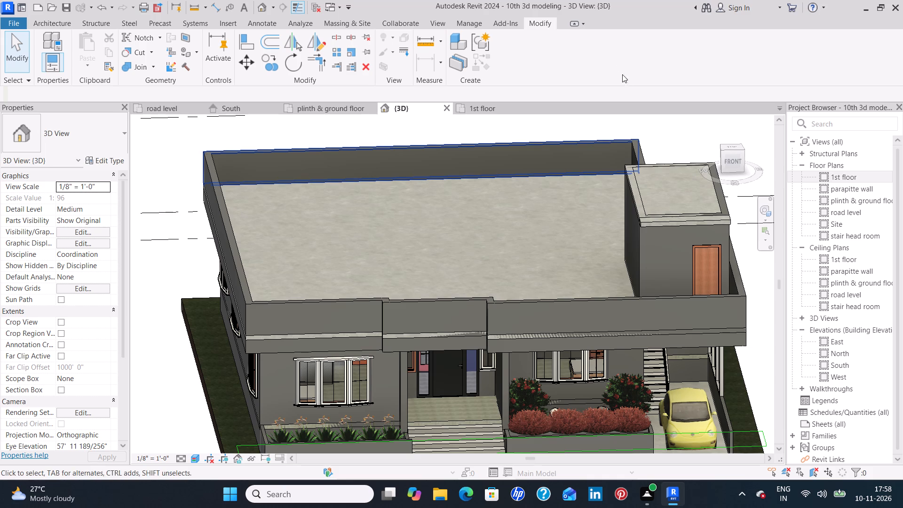
middle_drag(611, 223, 603, 187)
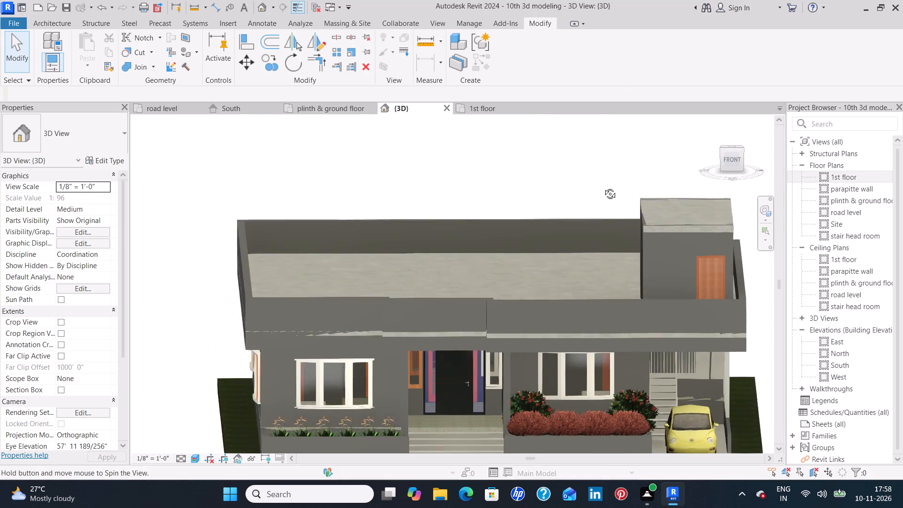
middle_drag(603, 187, 598, 190)
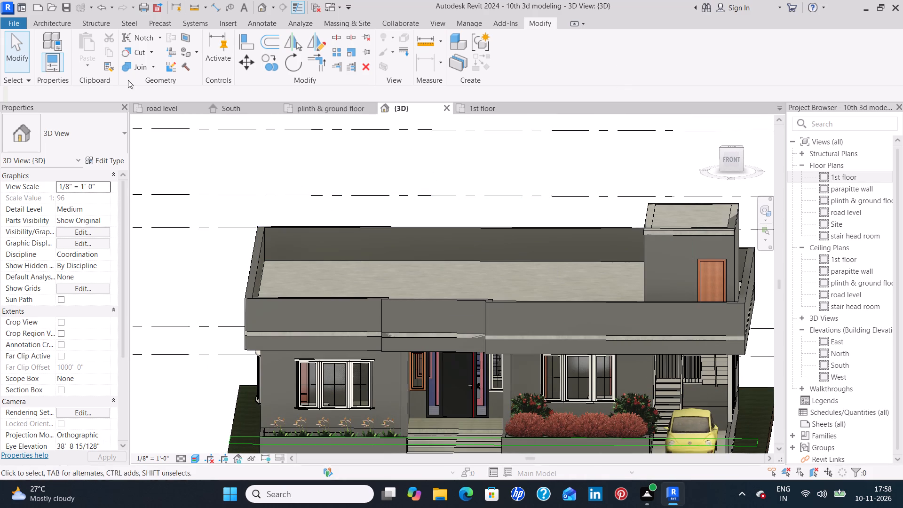
click(62, 22)
click(148, 56)
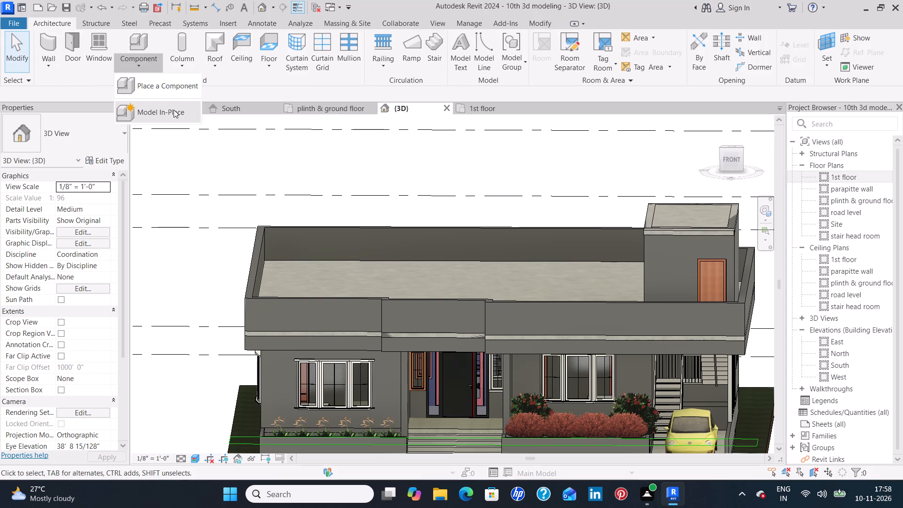
click(174, 110)
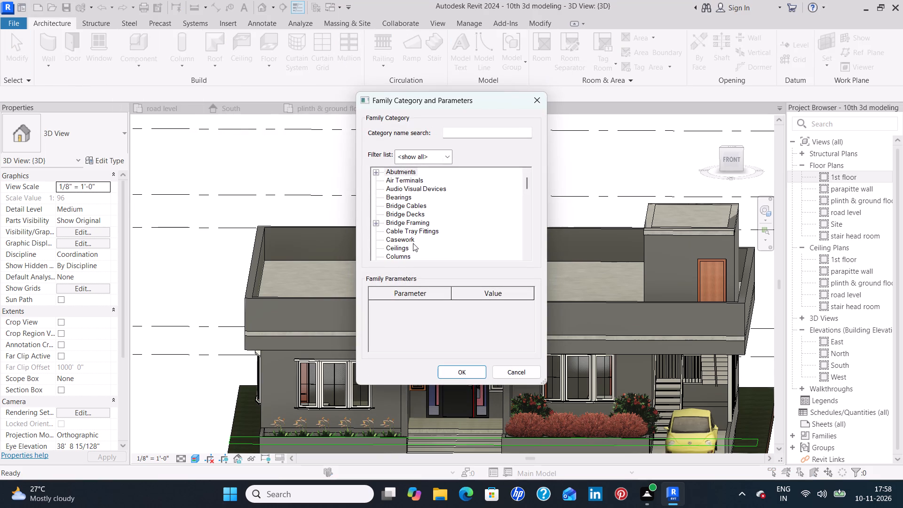
click(413, 238)
click(464, 372)
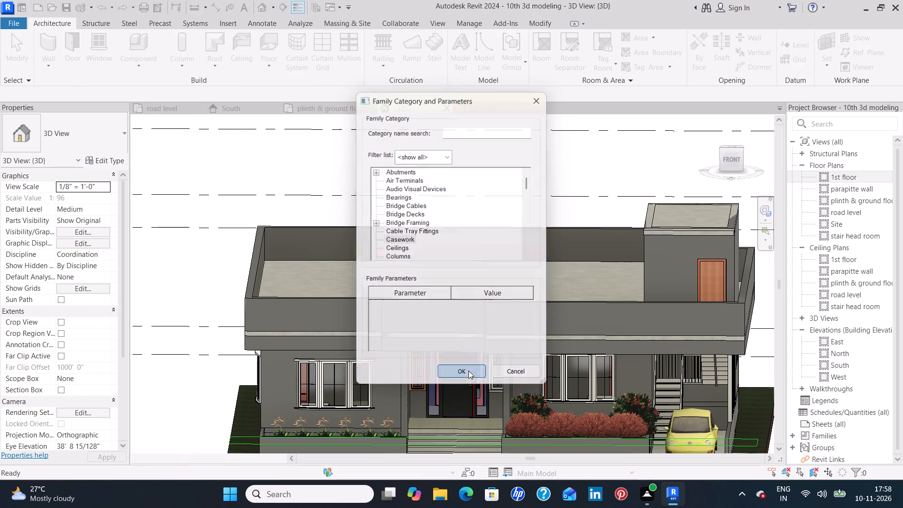
click(451, 267)
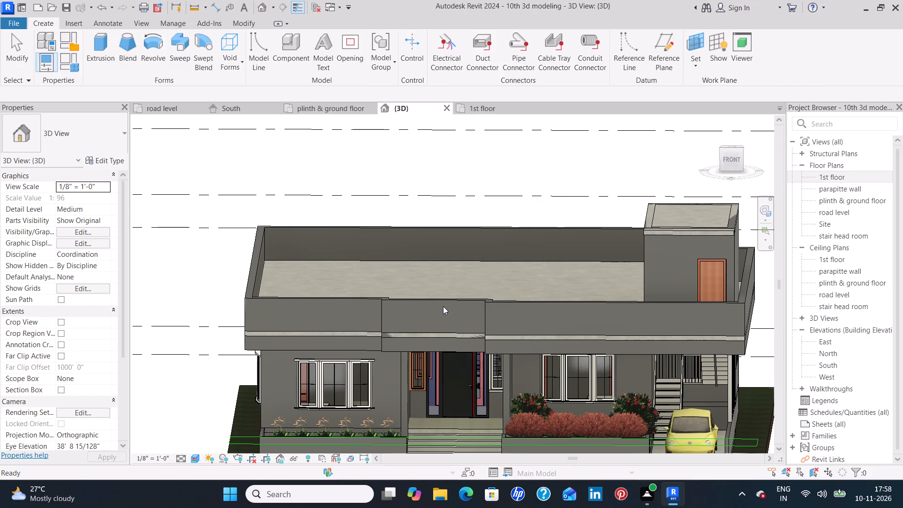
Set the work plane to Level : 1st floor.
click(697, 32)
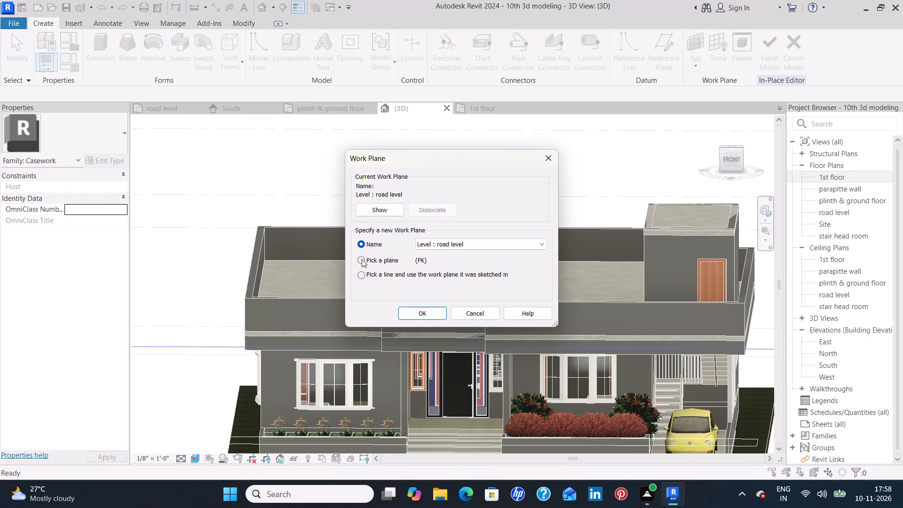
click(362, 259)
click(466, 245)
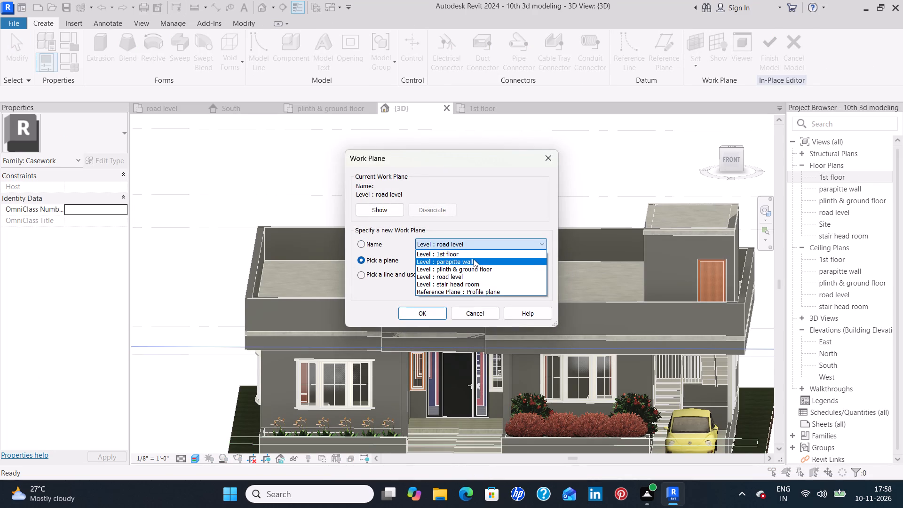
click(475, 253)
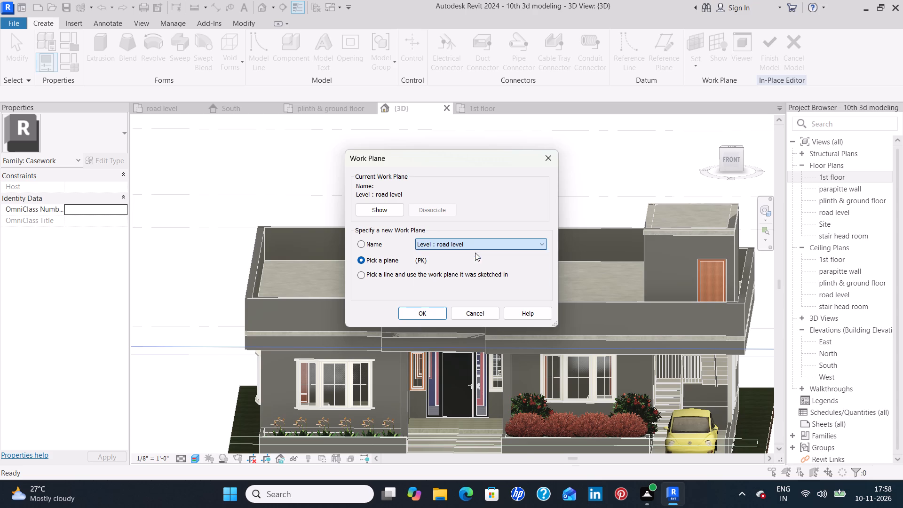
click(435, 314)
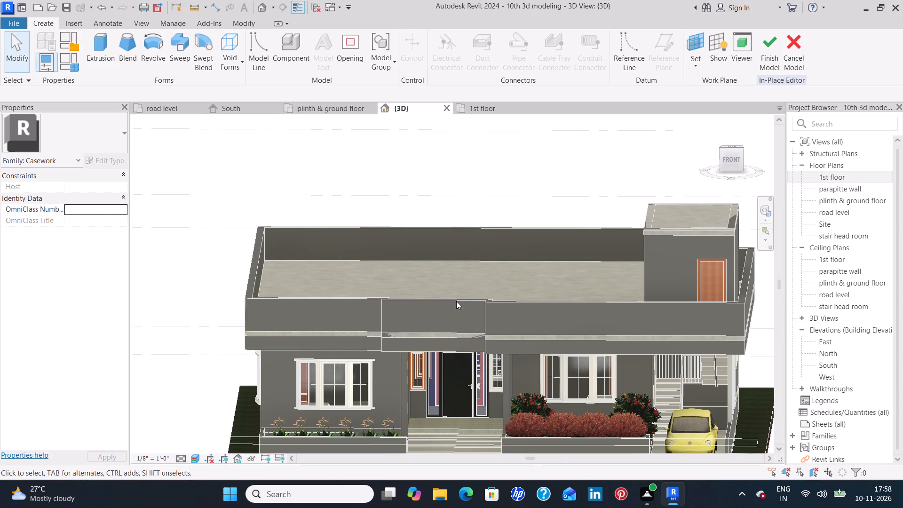
Set the work plane by picking the front face of the projecting middle parapet wall above the entrance.
scroll(452, 310, up, 2)
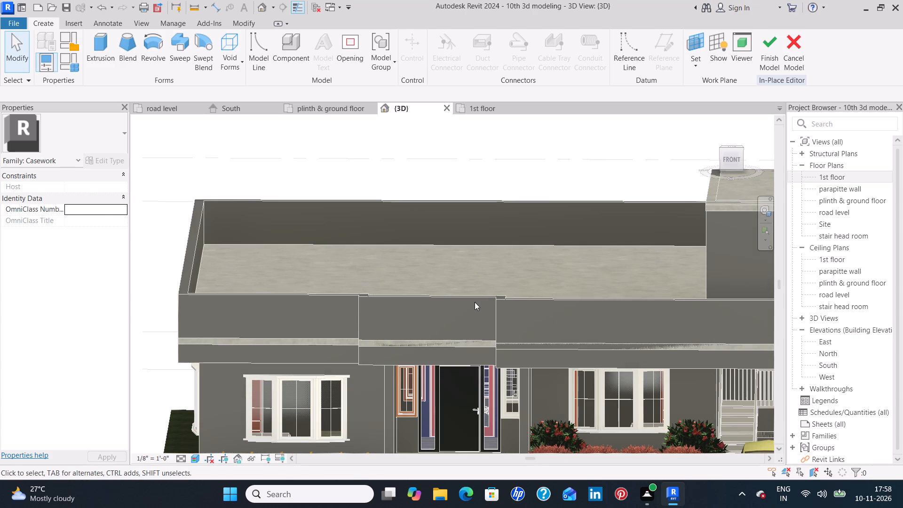
click(697, 39)
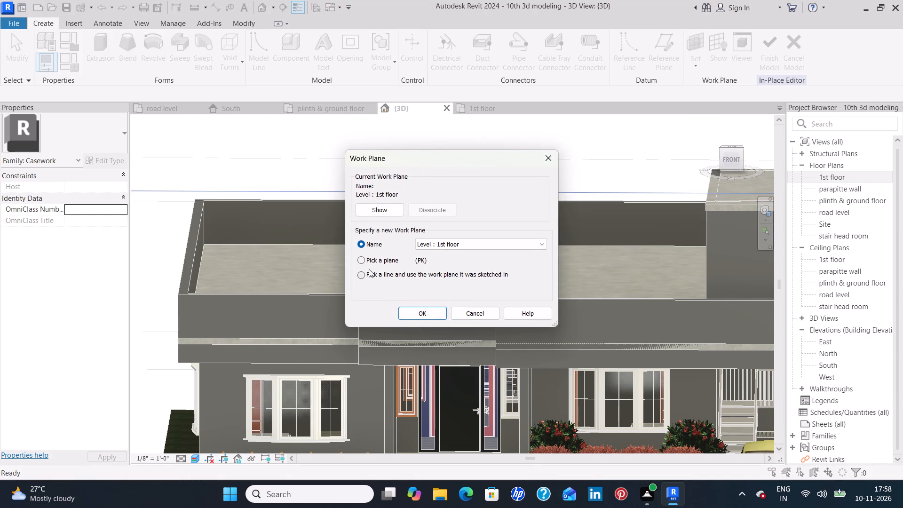
click(360, 261)
click(421, 311)
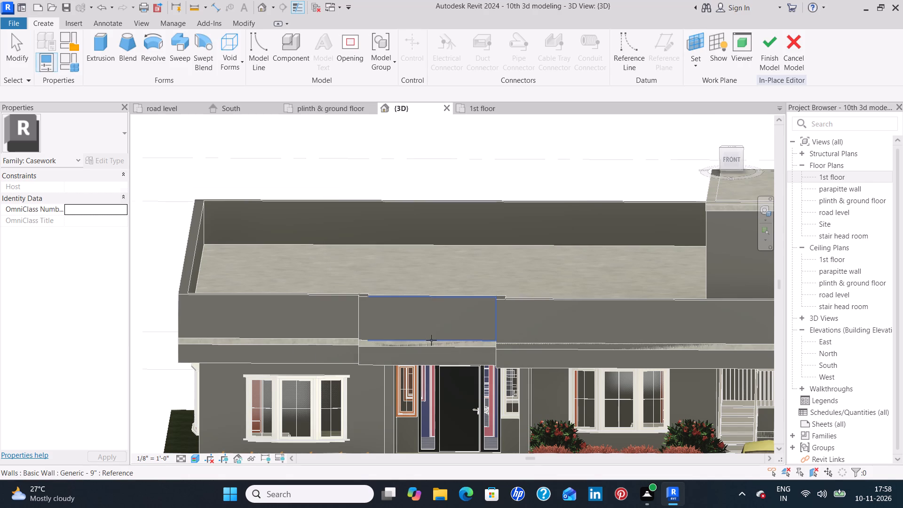
click(476, 295)
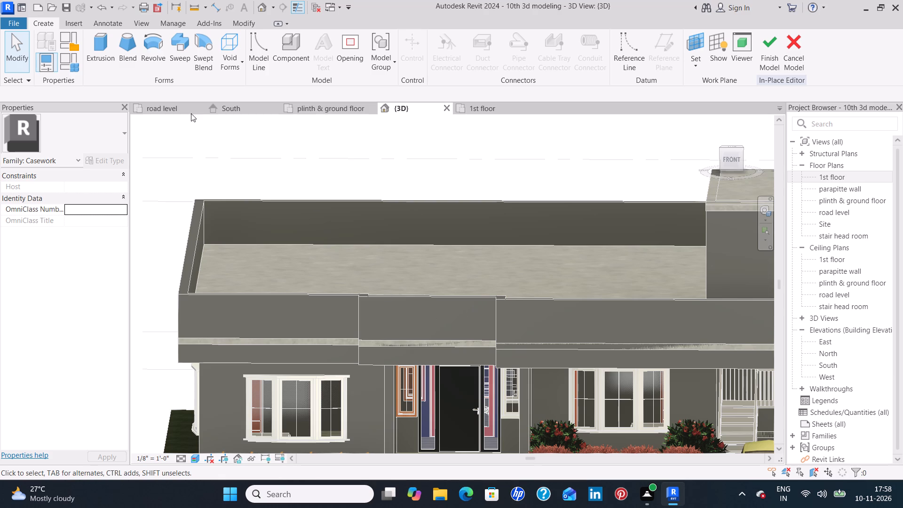
Start an extrusion sketch for the casework ornament on the projecting middle parapet wall face.
click(98, 43)
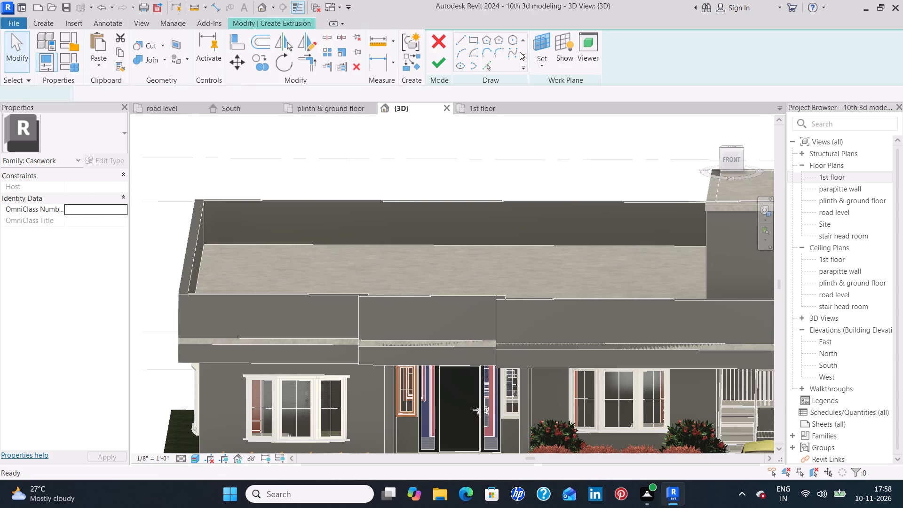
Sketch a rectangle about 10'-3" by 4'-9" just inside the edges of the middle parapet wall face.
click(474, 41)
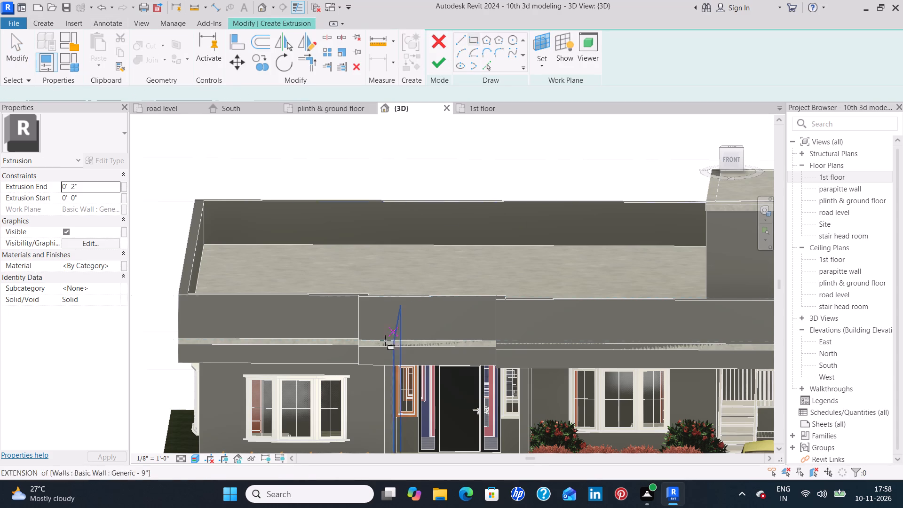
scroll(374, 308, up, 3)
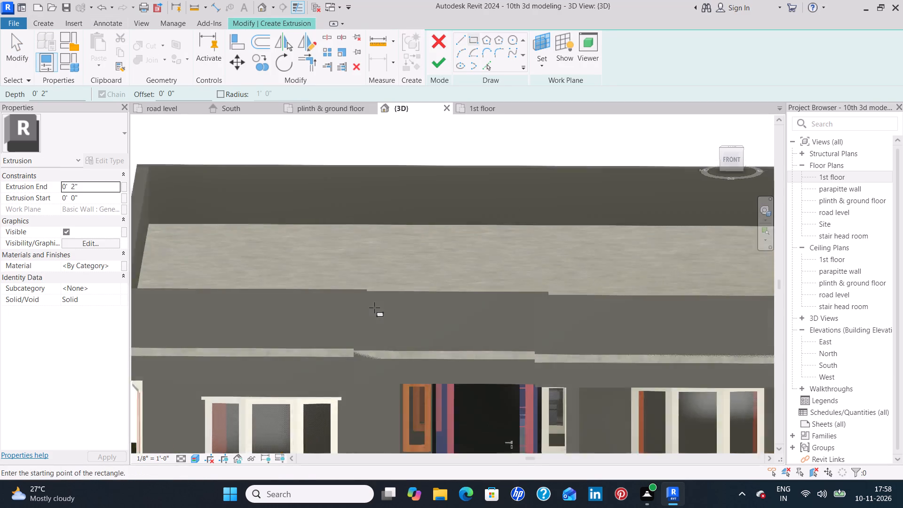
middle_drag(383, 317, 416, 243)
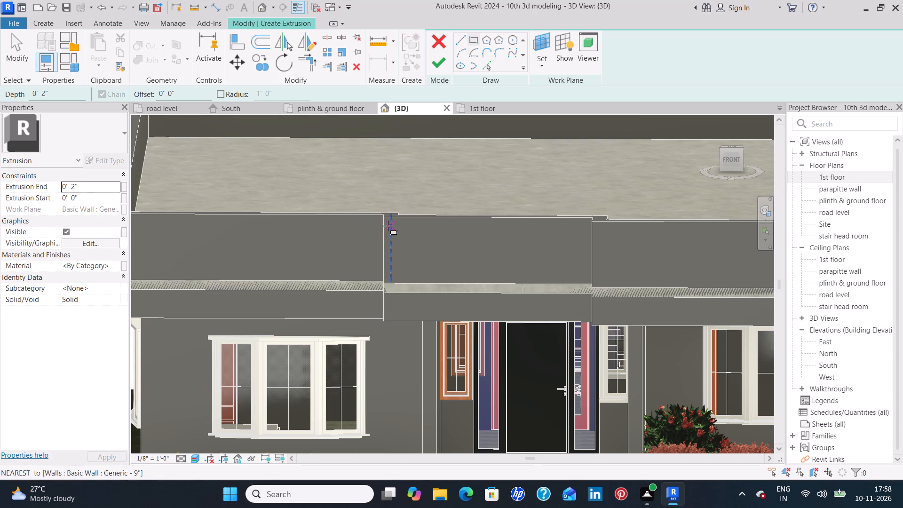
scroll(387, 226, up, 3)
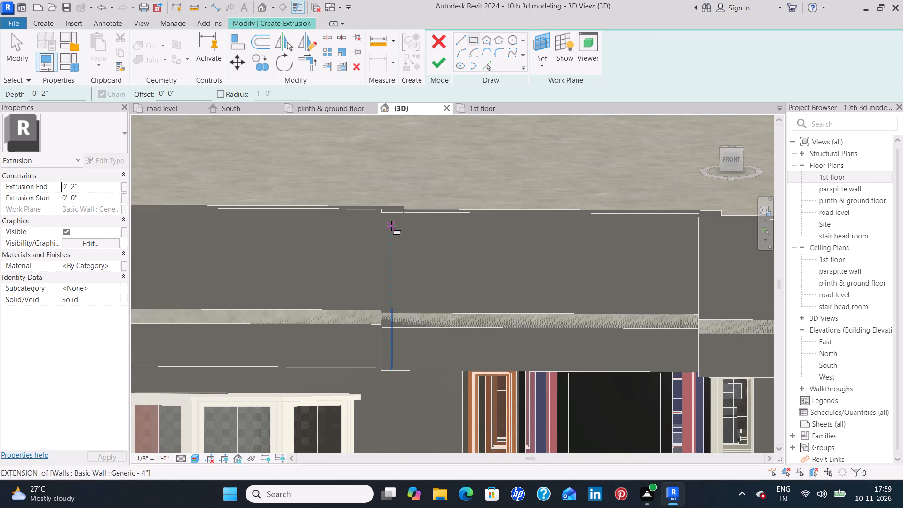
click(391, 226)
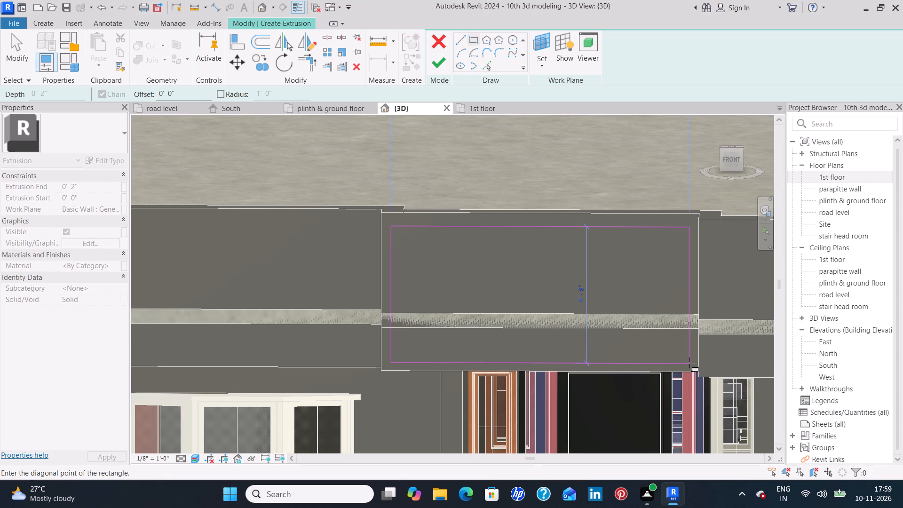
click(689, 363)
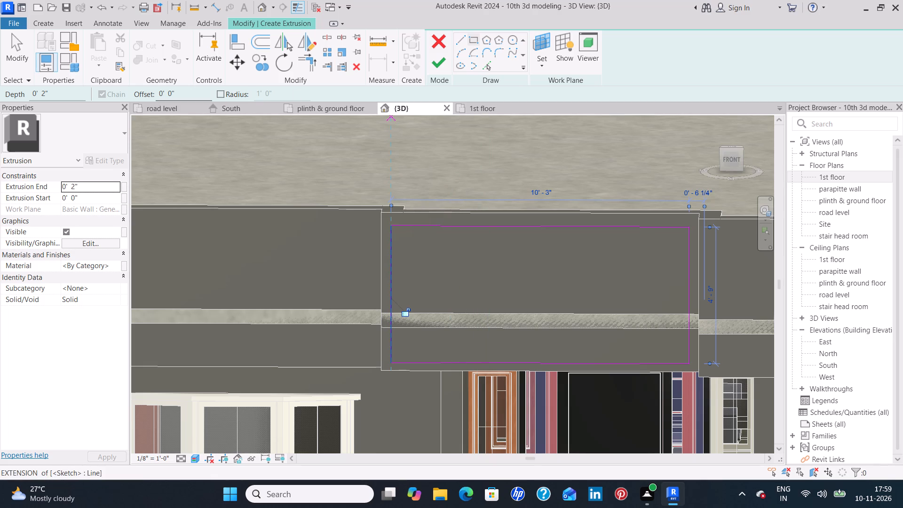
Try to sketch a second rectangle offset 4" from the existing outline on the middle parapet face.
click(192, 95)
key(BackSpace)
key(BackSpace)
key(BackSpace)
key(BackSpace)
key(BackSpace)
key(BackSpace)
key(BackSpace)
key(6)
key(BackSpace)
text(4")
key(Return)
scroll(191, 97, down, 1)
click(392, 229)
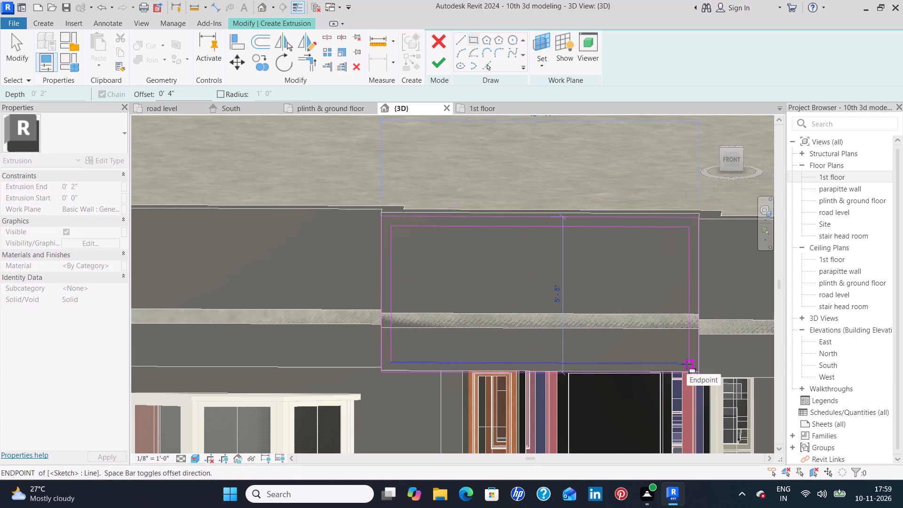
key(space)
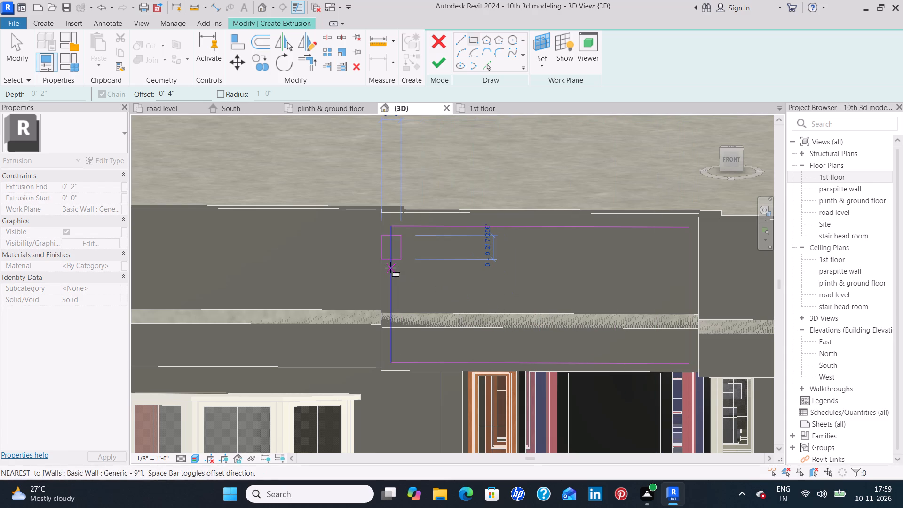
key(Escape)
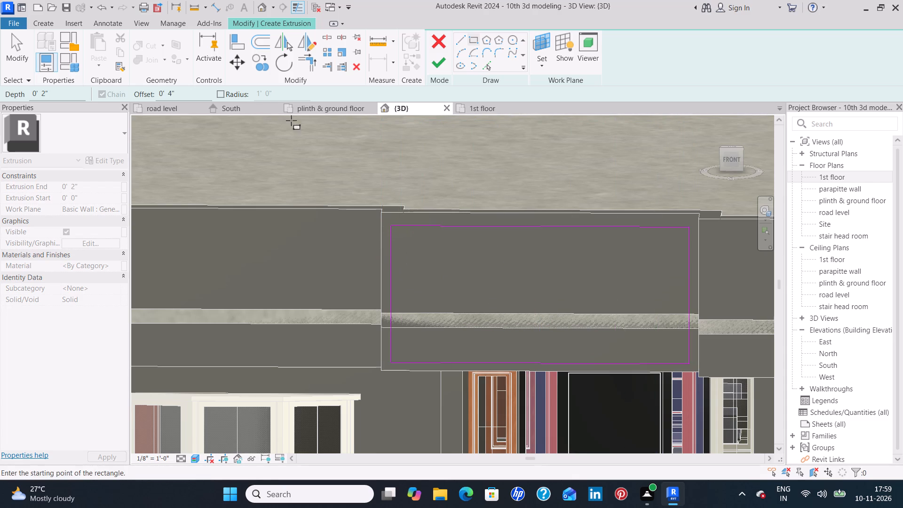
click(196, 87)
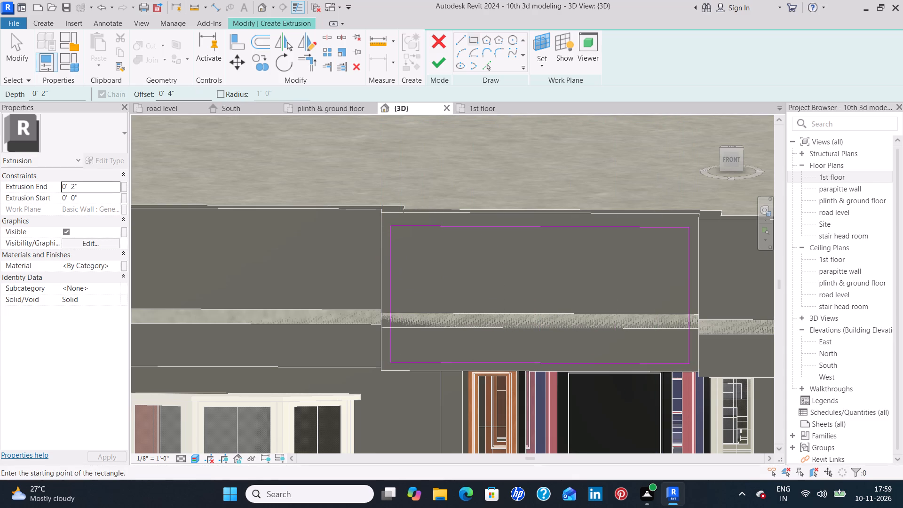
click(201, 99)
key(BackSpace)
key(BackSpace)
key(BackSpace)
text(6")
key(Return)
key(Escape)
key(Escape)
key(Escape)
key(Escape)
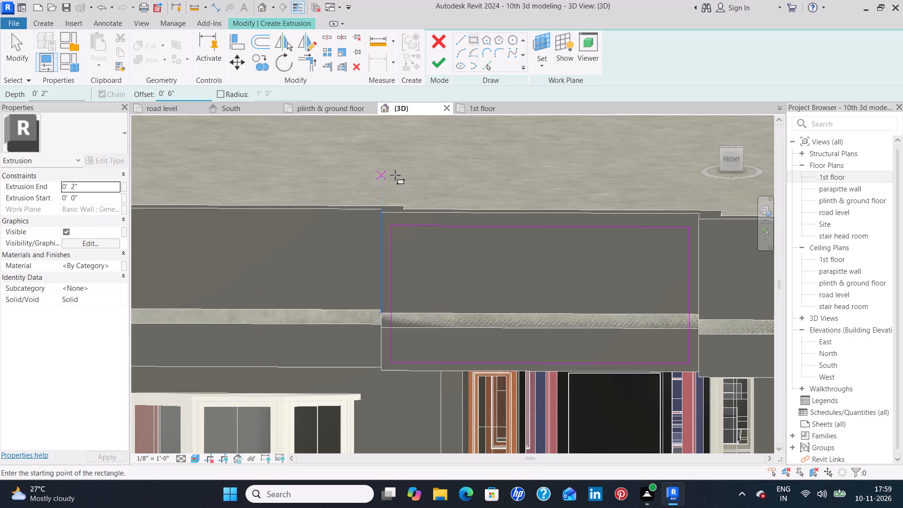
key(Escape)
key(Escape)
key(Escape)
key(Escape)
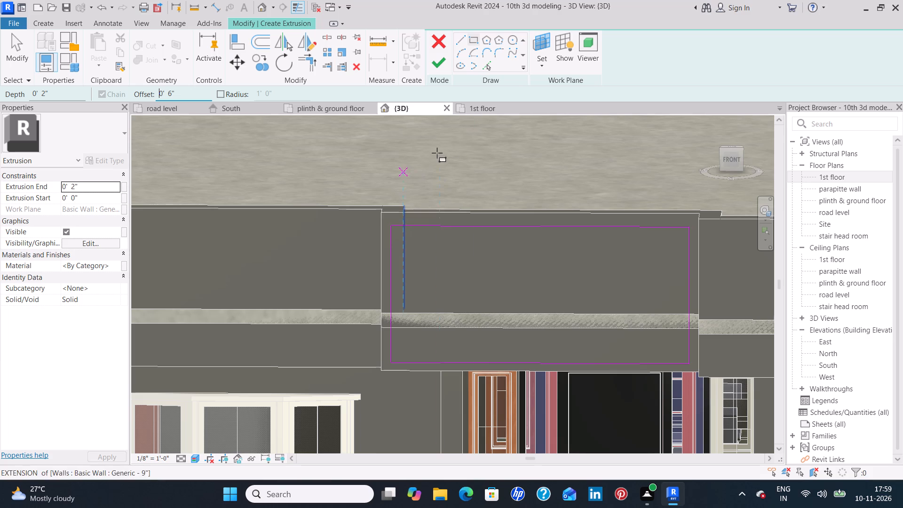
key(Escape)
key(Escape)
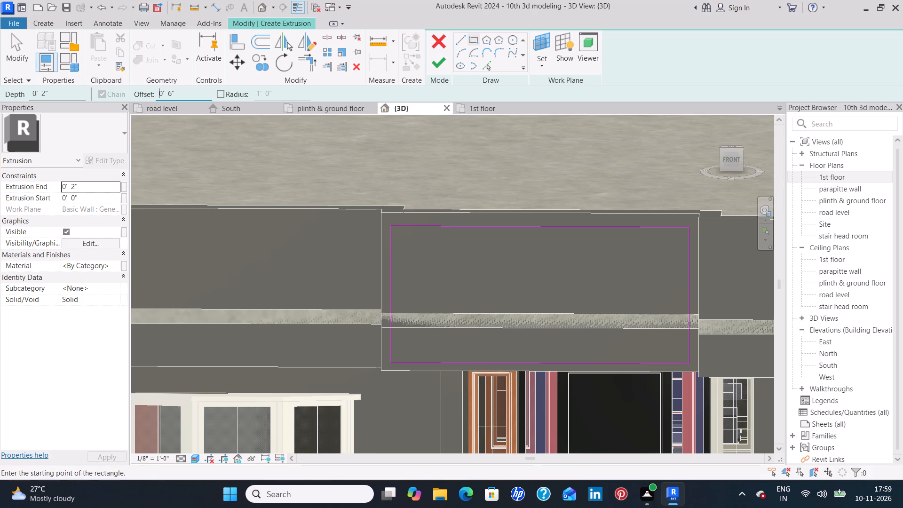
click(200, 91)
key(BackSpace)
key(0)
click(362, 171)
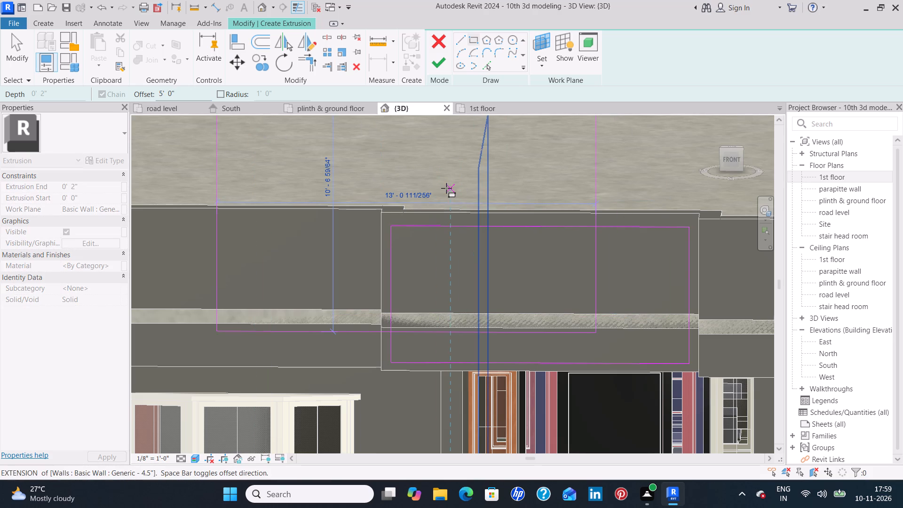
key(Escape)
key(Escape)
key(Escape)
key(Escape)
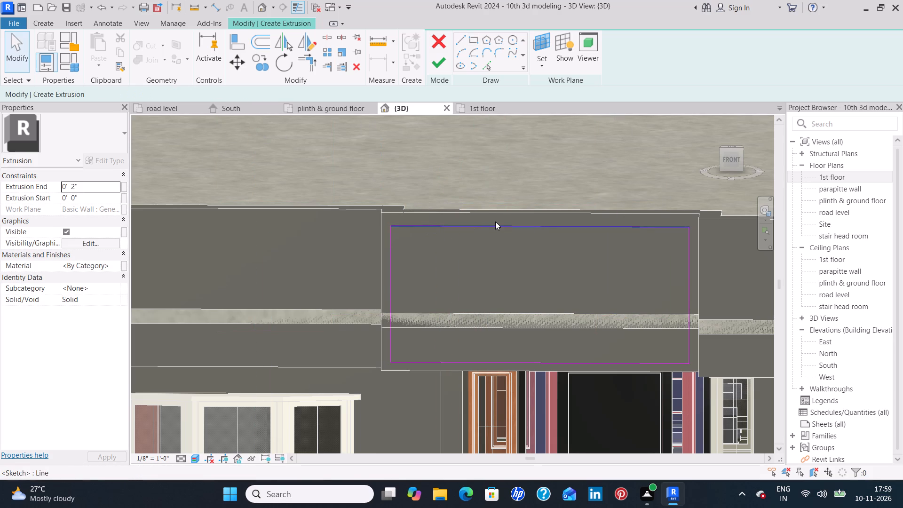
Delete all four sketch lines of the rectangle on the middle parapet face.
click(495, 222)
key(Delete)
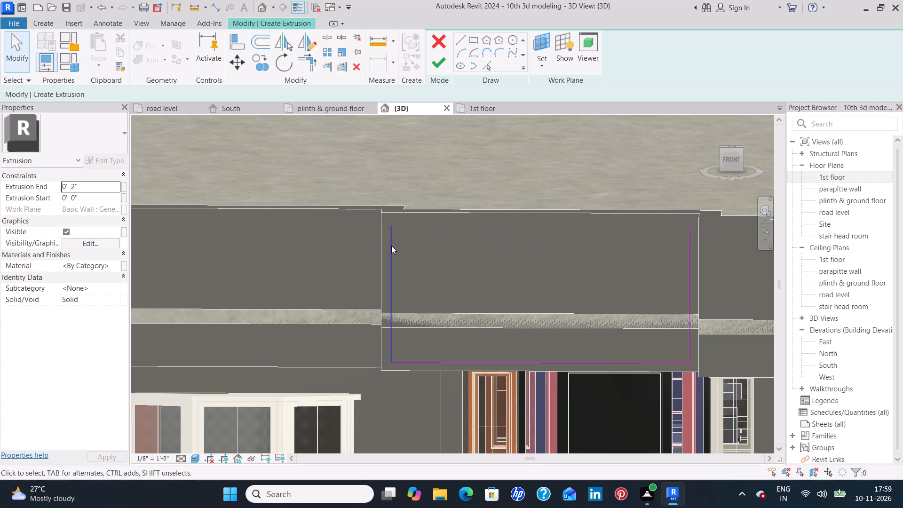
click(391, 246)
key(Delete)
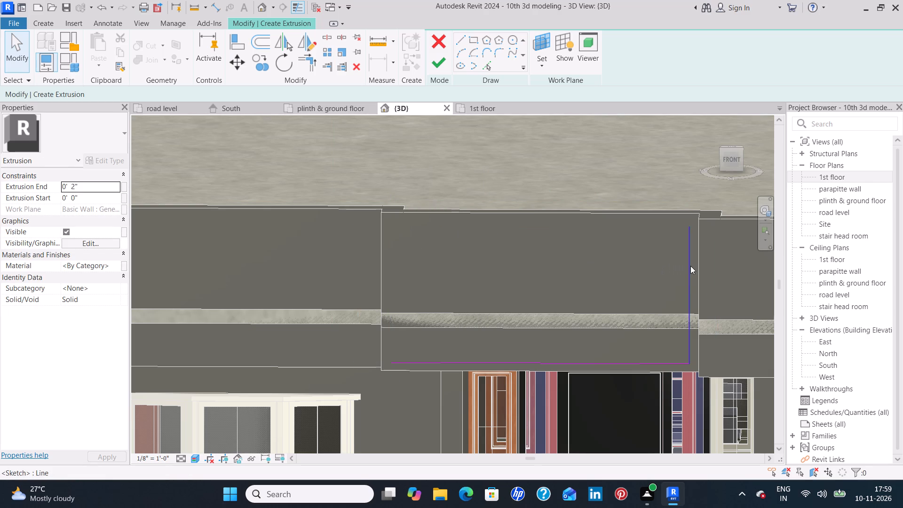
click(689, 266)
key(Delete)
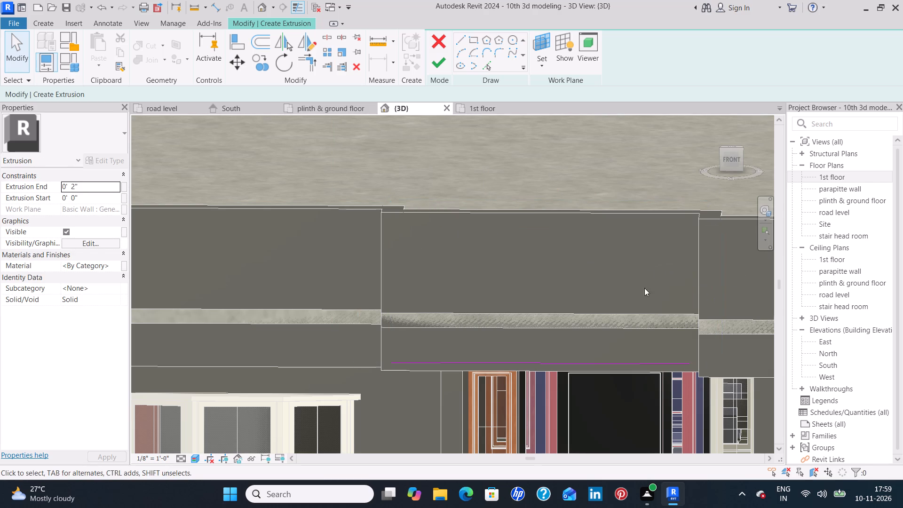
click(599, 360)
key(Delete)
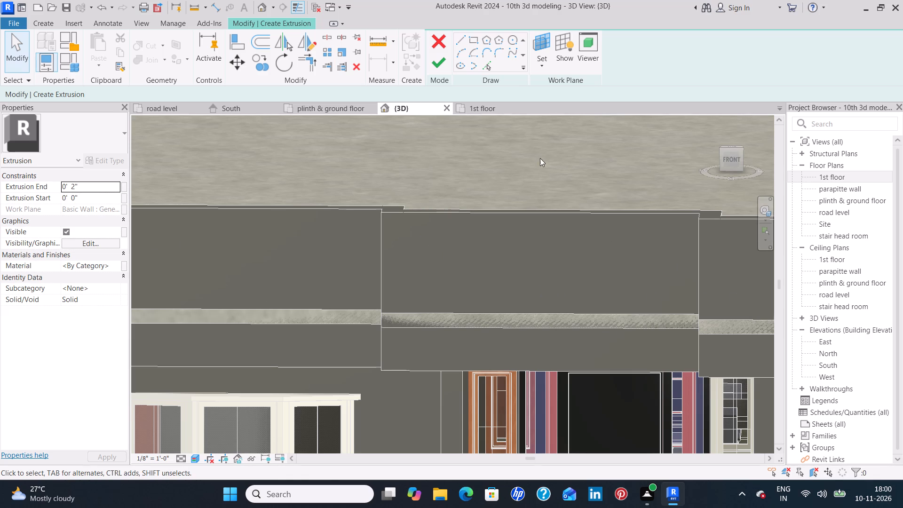
Sketch an outer rectangle about 10'-3" by 4'-7" just inside the edges of the middle parapet wall face.
click(473, 40)
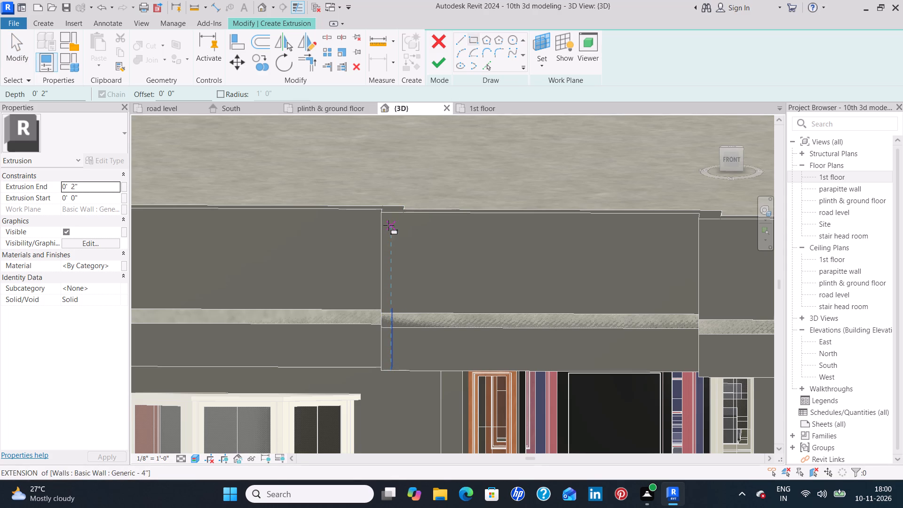
click(388, 225)
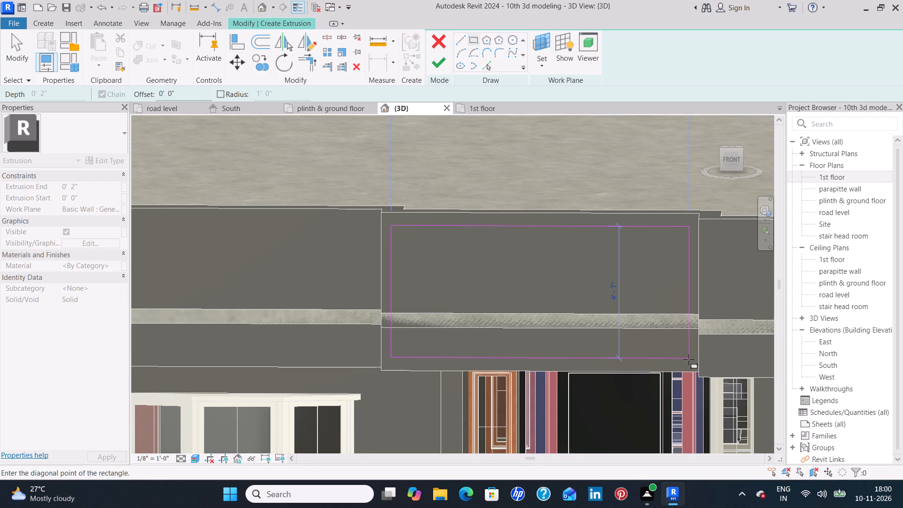
click(689, 359)
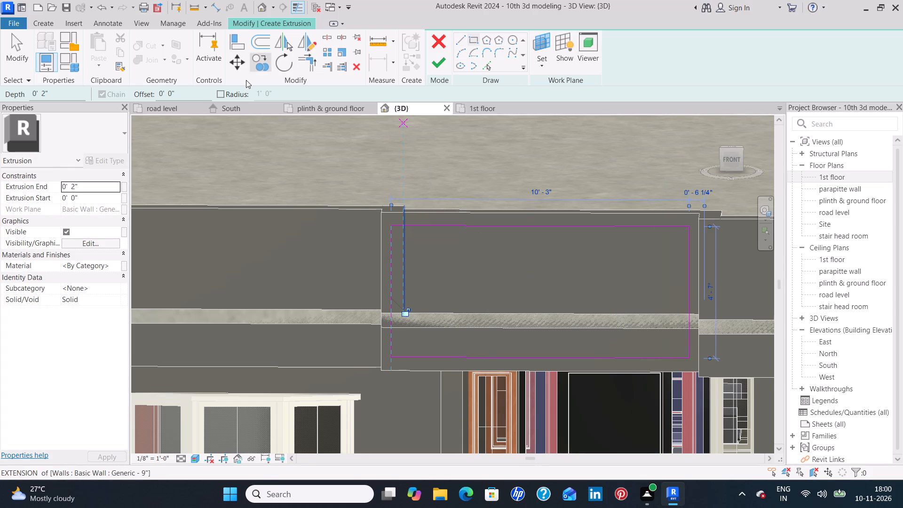
Sketch an inner rectangle offset 6" inside the outer one and finish the extrusion as a rectangular frame.
click(188, 94)
key(BackSpace)
key(BackSpace)
key(BackSpace)
text(6")
key(Return)
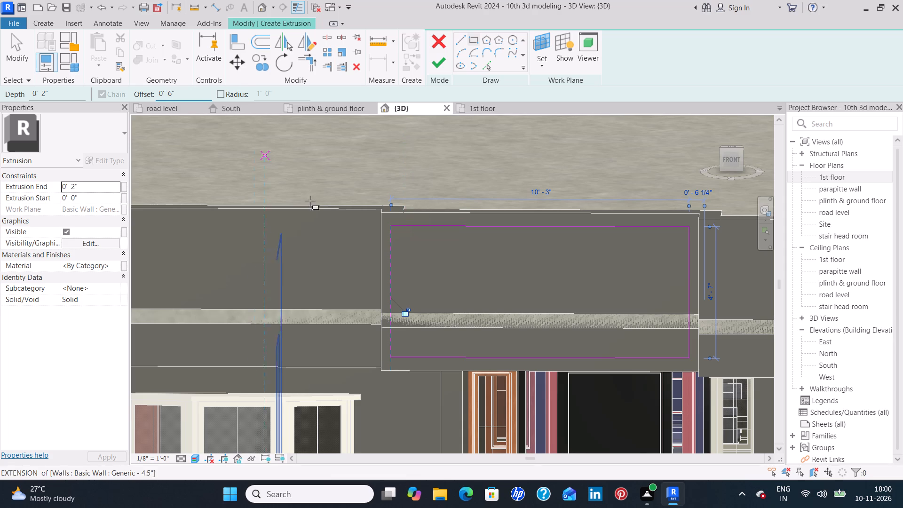
click(391, 224)
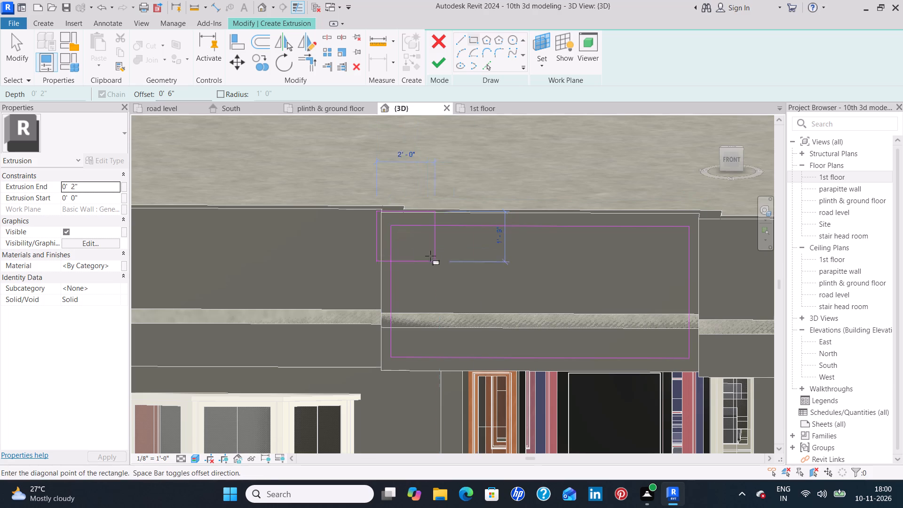
key(space)
click(686, 358)
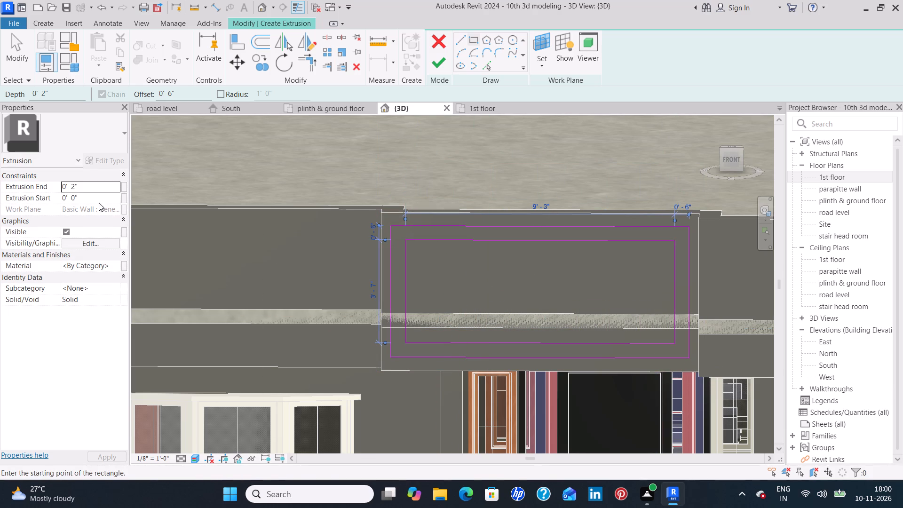
click(434, 58)
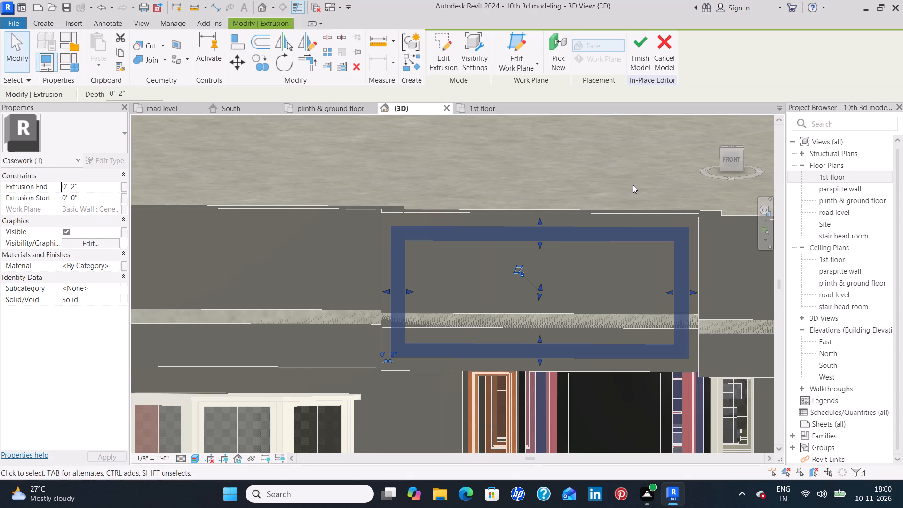
Finish the in-place Casework model of the rectangular frame on the middle parapet face.
click(632, 58)
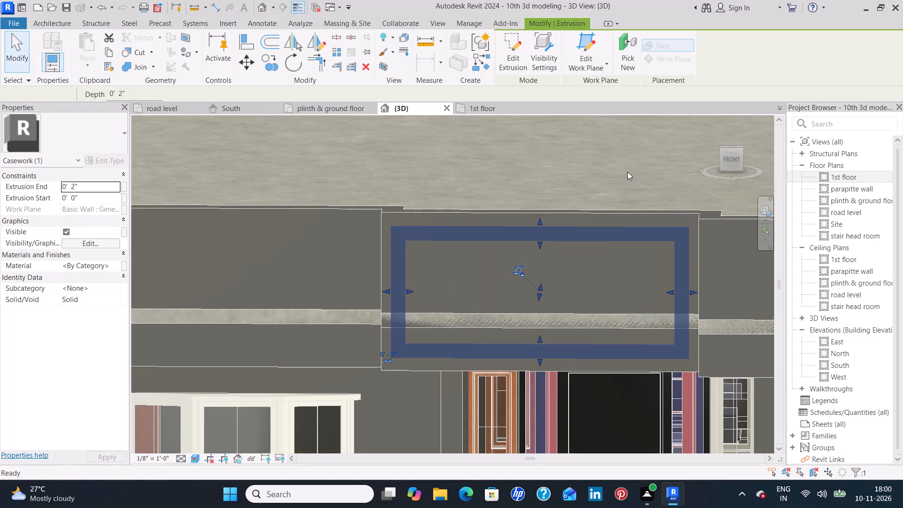
click(627, 172)
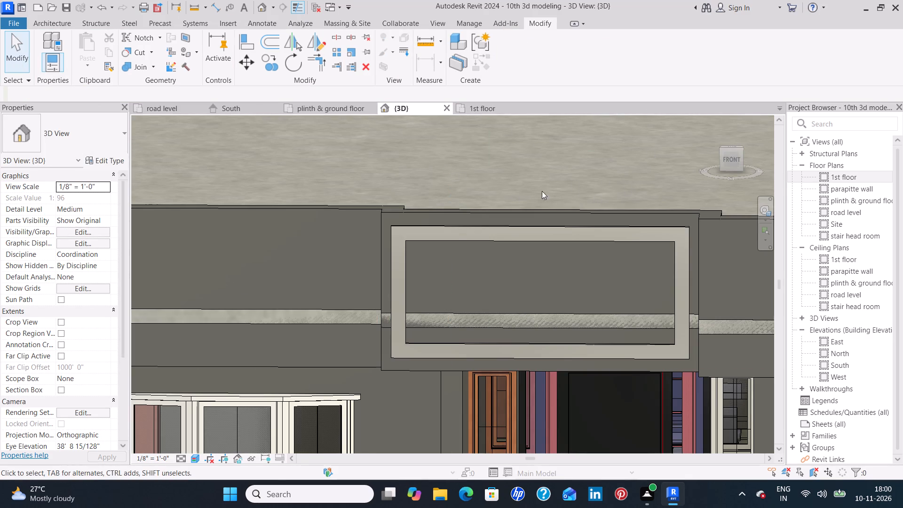
Examine the type properties of the Casework frame on the middle parapet face for a material setting.
middle_drag(413, 155, 587, 135)
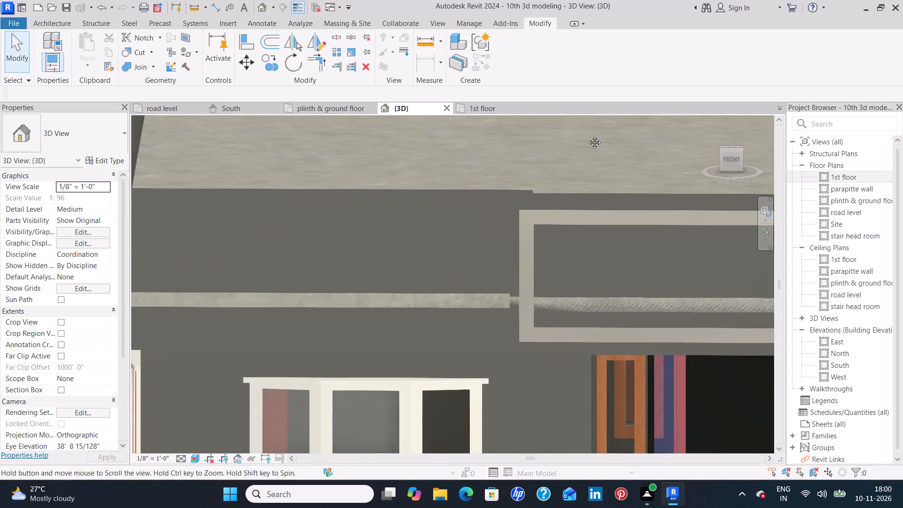
middle_drag(587, 135, 595, 135)
scroll(595, 135, down, 2)
middle_drag(437, 201, 500, 212)
scroll(512, 212, down, 1)
middle_drag(651, 217, 468, 245)
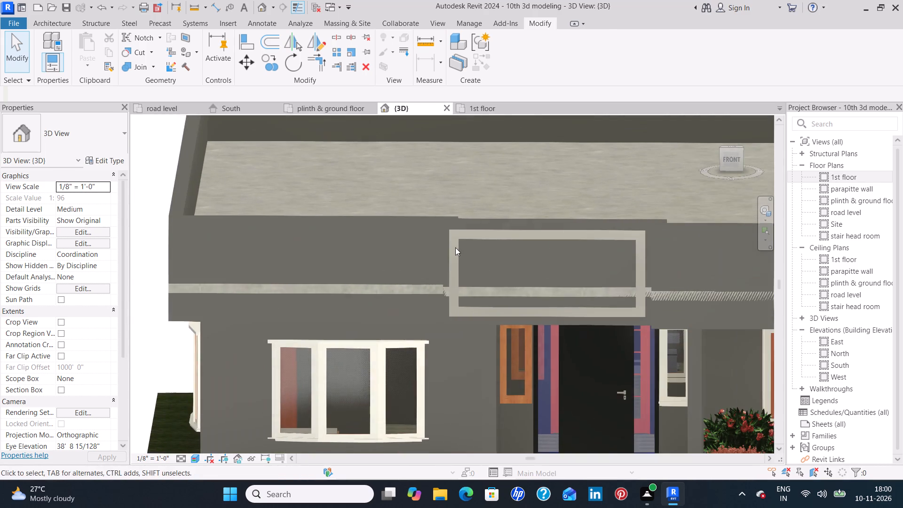
click(499, 236)
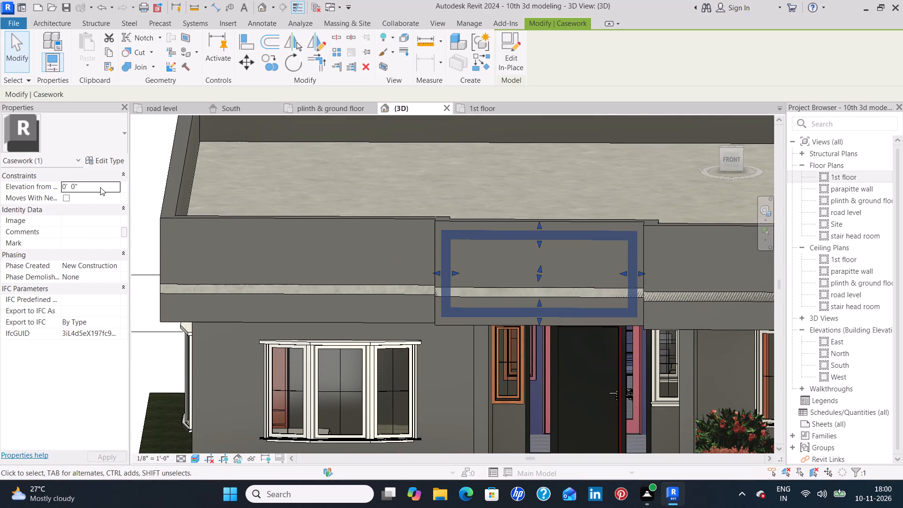
click(115, 157)
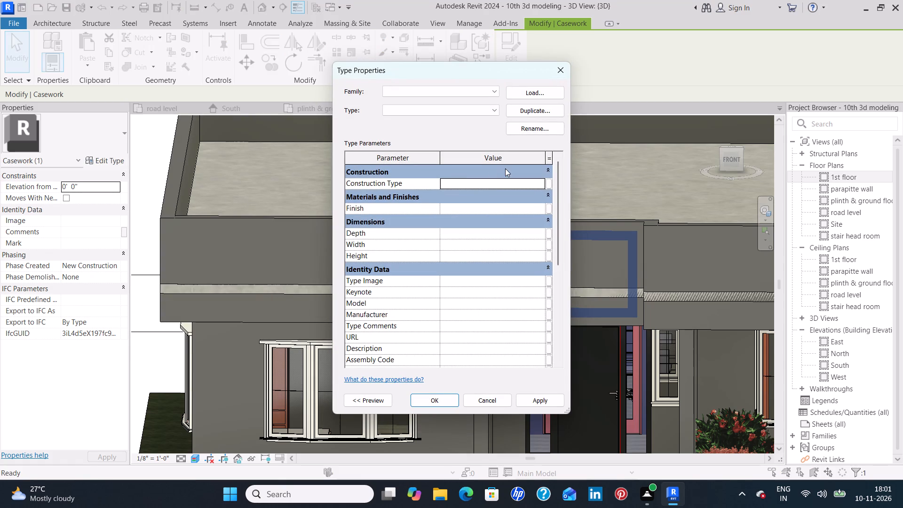
scroll(450, 274, down, 3)
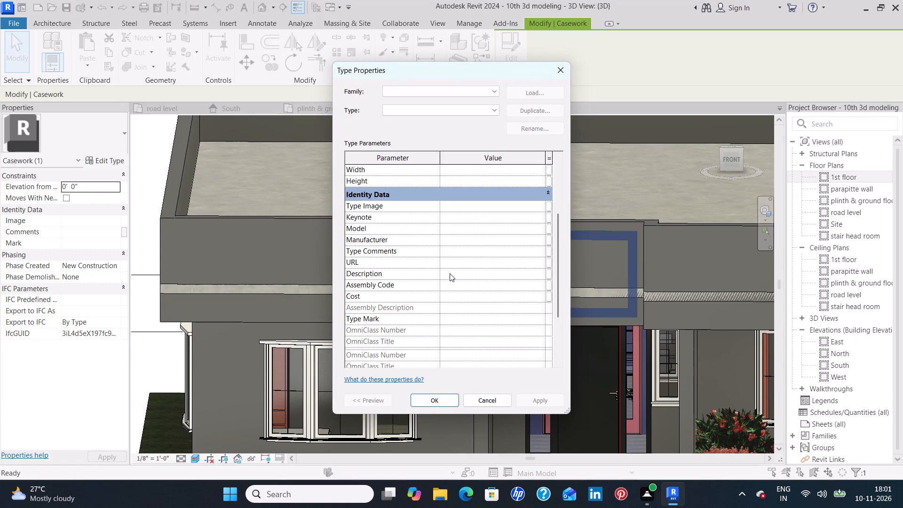
click(558, 72)
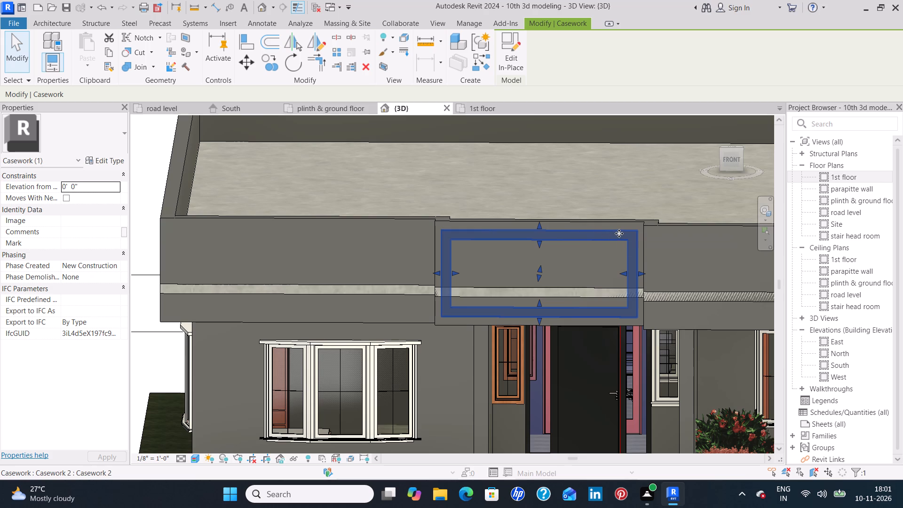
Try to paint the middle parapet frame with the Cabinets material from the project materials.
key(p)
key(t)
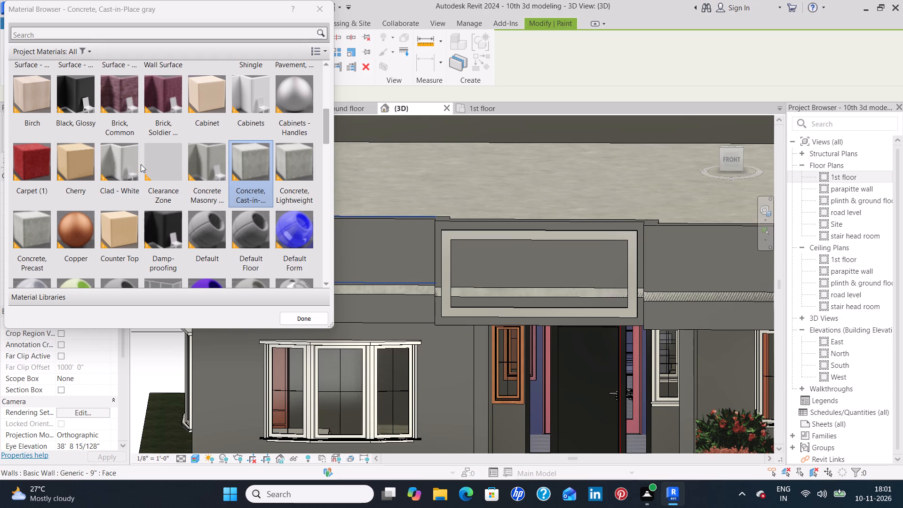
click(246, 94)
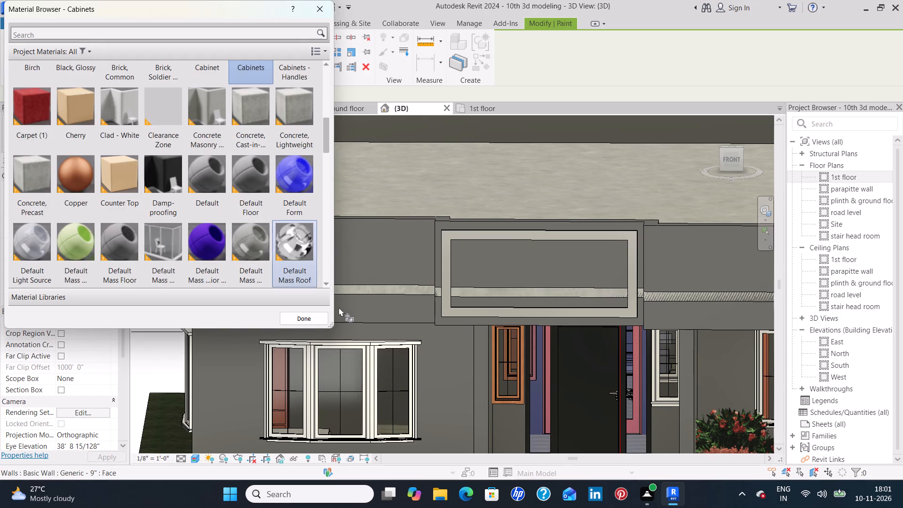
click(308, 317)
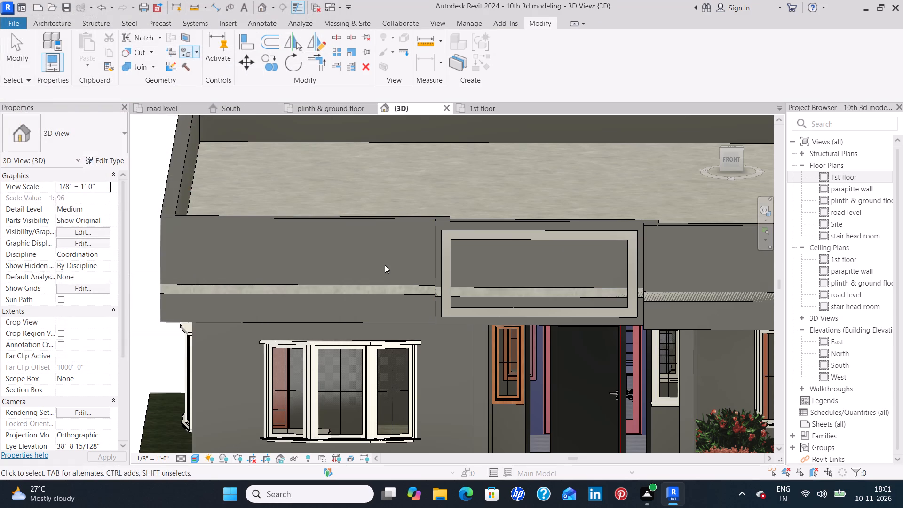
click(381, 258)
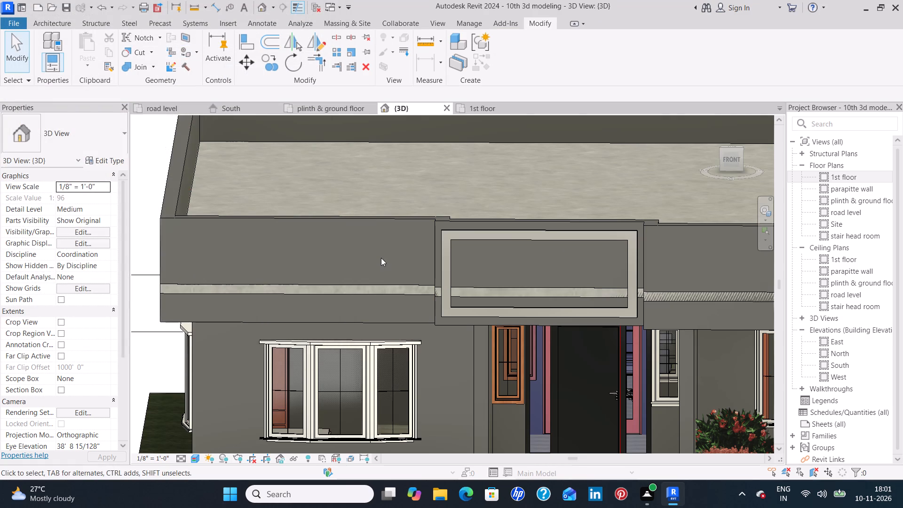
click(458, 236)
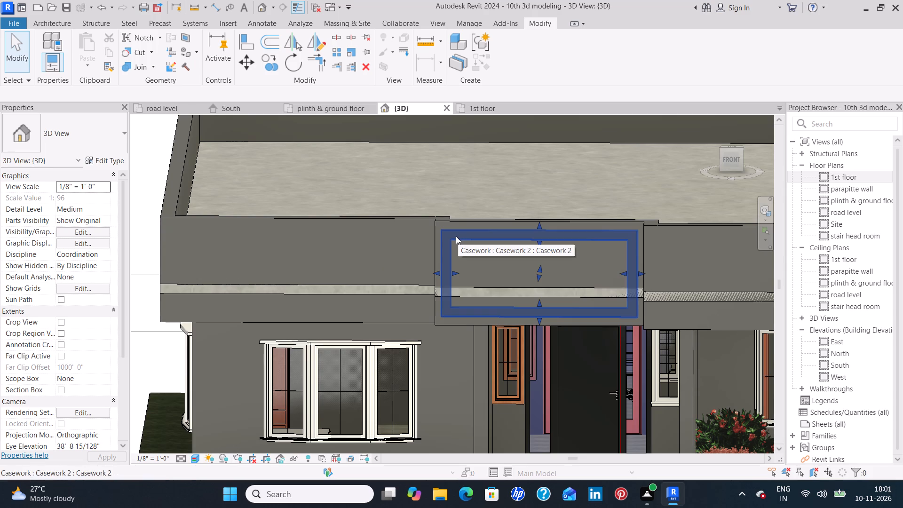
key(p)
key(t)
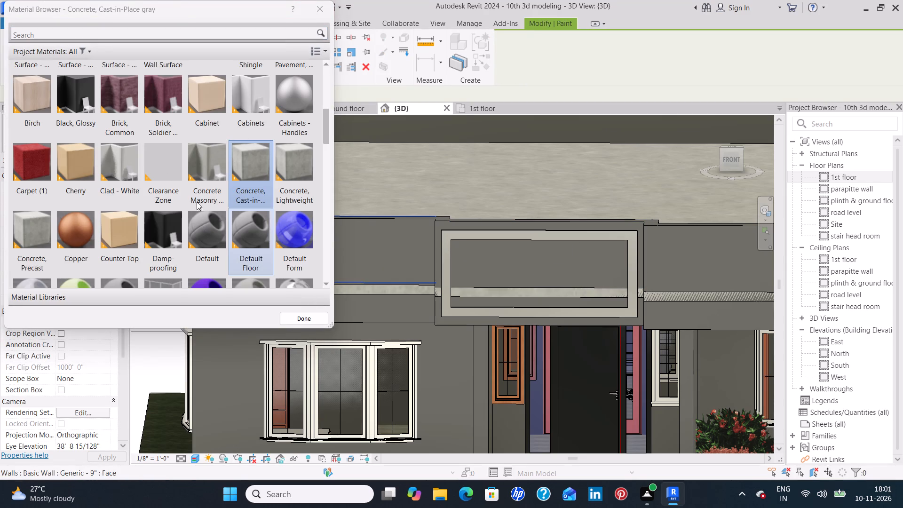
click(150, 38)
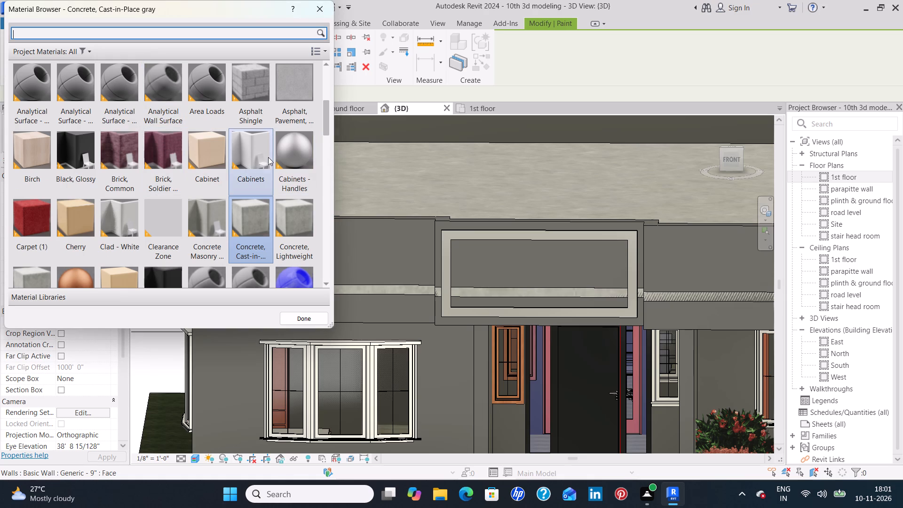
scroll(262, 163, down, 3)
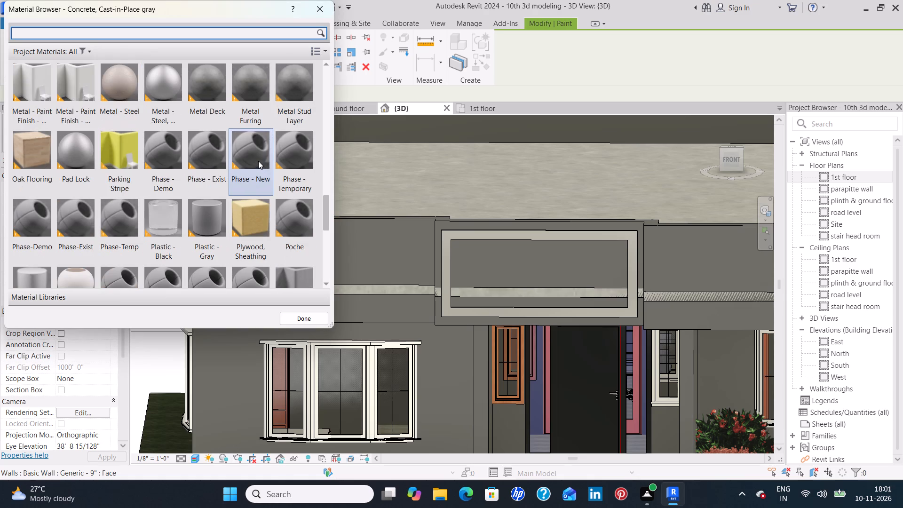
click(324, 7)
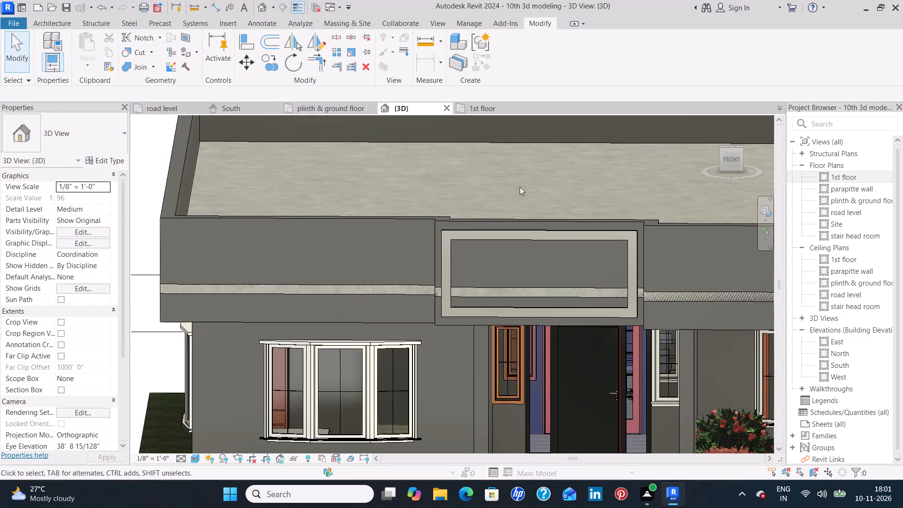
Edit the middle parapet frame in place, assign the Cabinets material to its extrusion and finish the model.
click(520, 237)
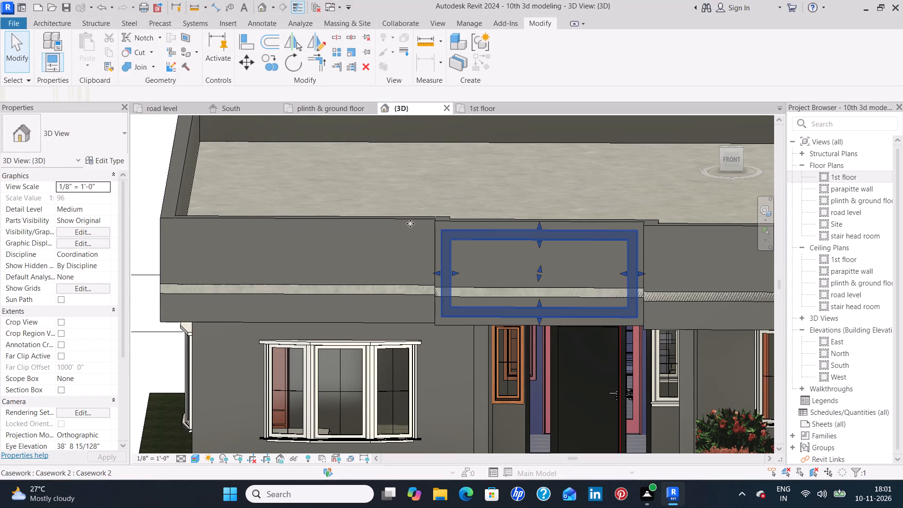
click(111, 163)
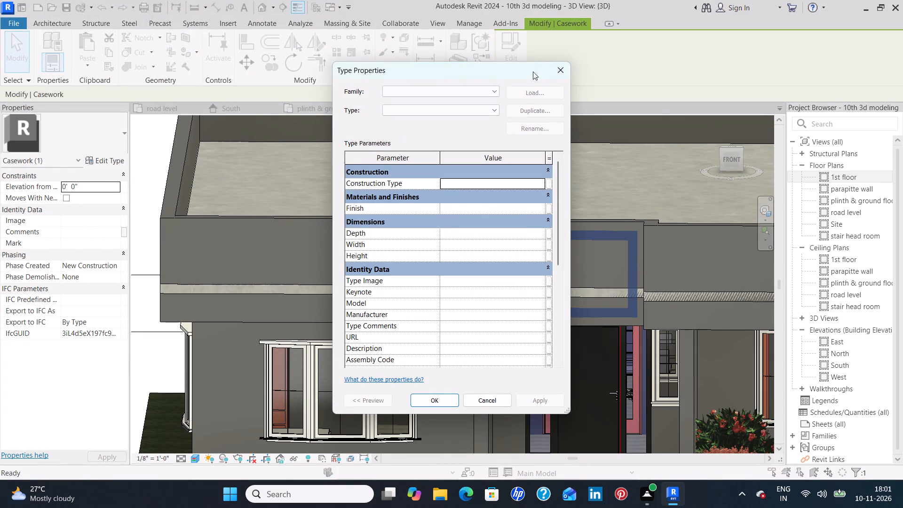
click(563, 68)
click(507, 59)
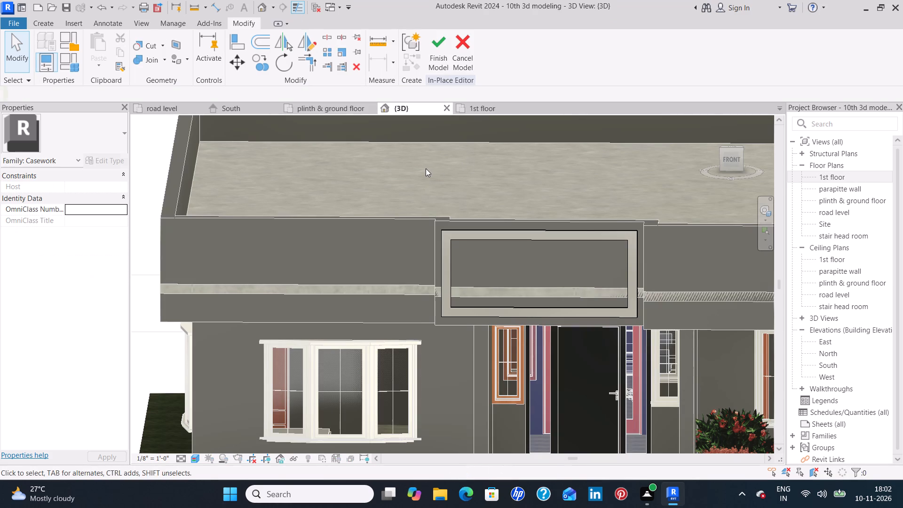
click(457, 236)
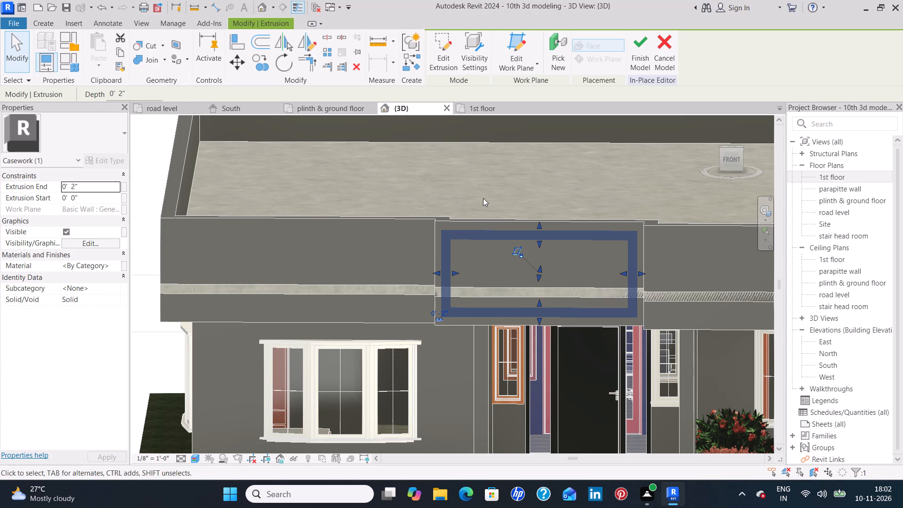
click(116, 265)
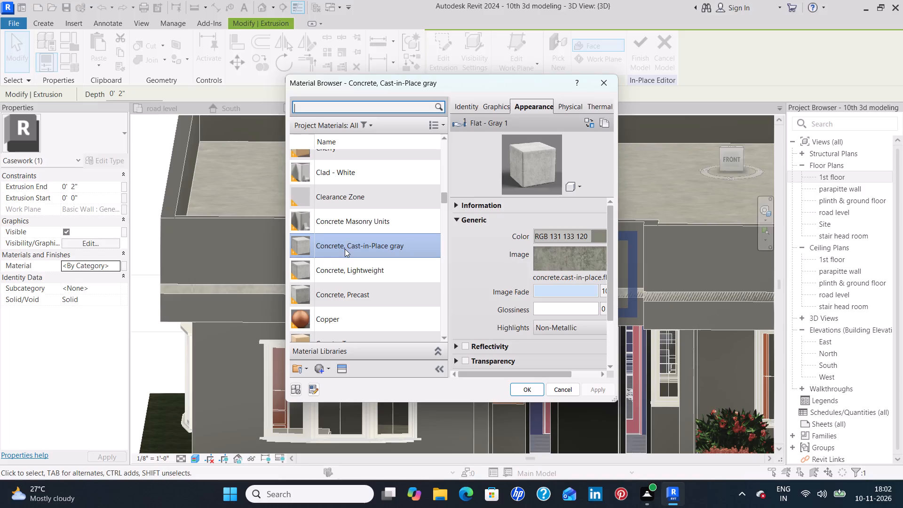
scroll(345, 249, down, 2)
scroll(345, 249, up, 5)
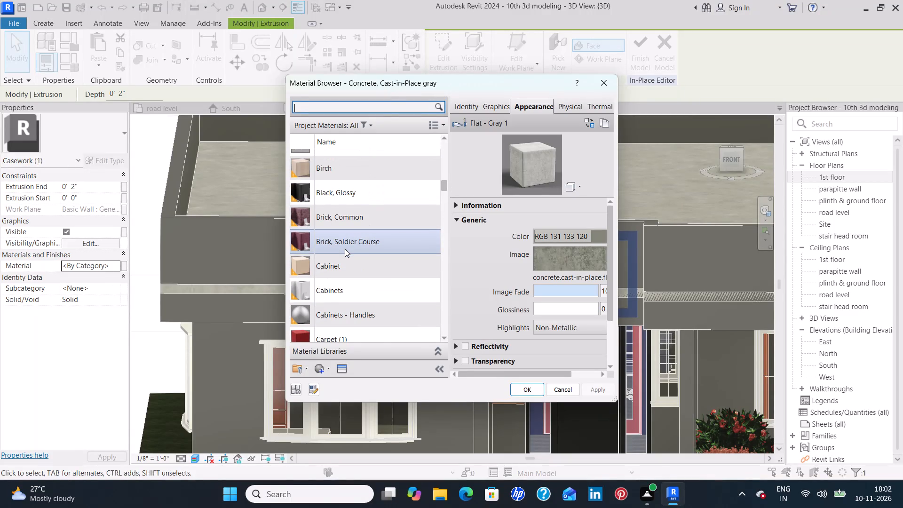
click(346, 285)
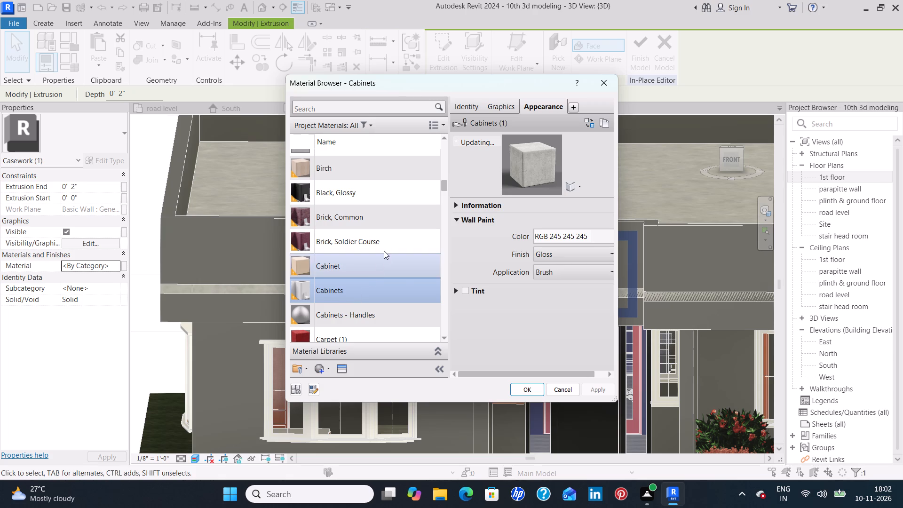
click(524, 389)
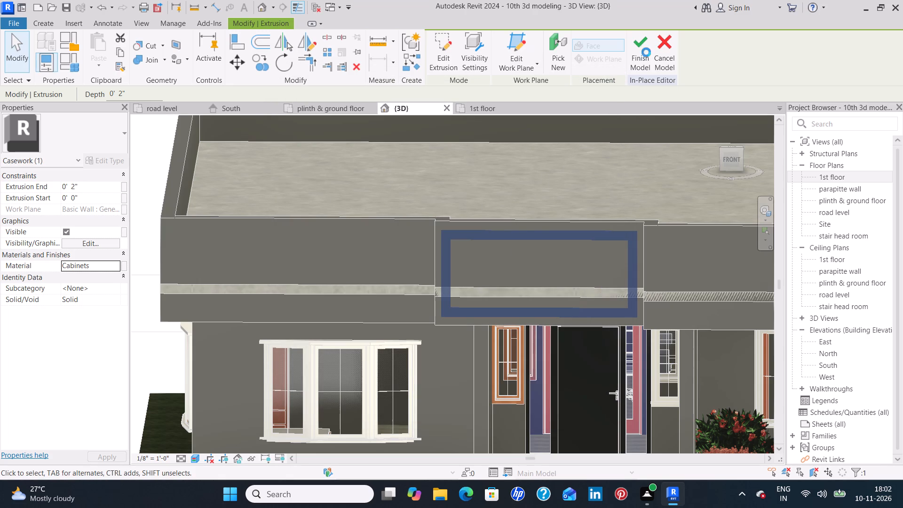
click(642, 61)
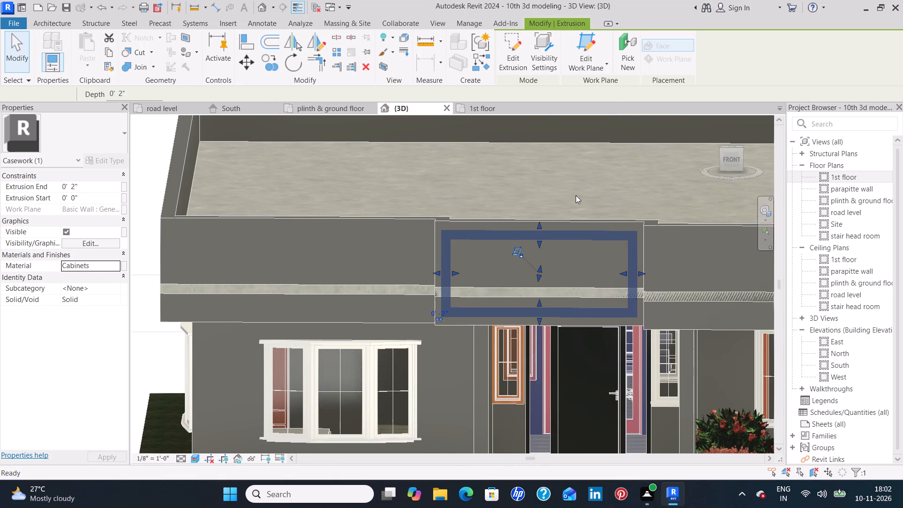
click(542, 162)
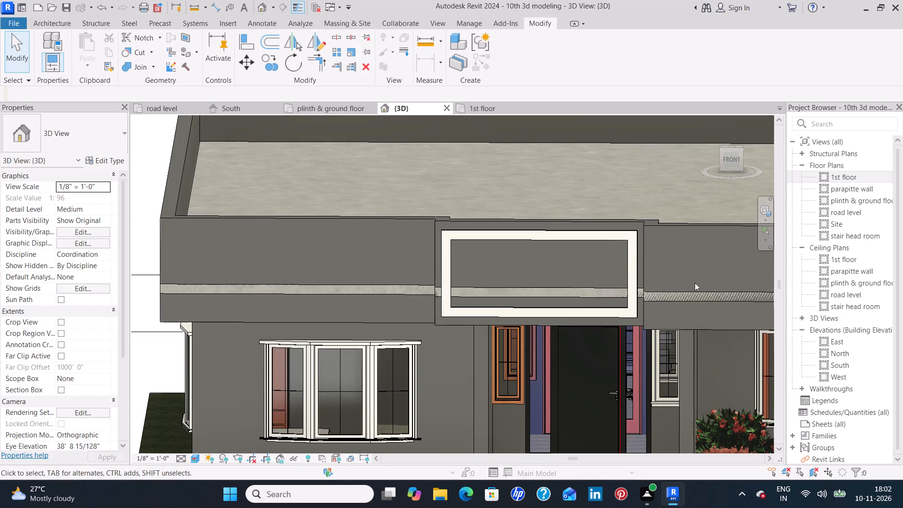
Delete the Casework frame from the middle parapet face.
scroll(701, 281, down, 2)
middle_drag(699, 281, 515, 277)
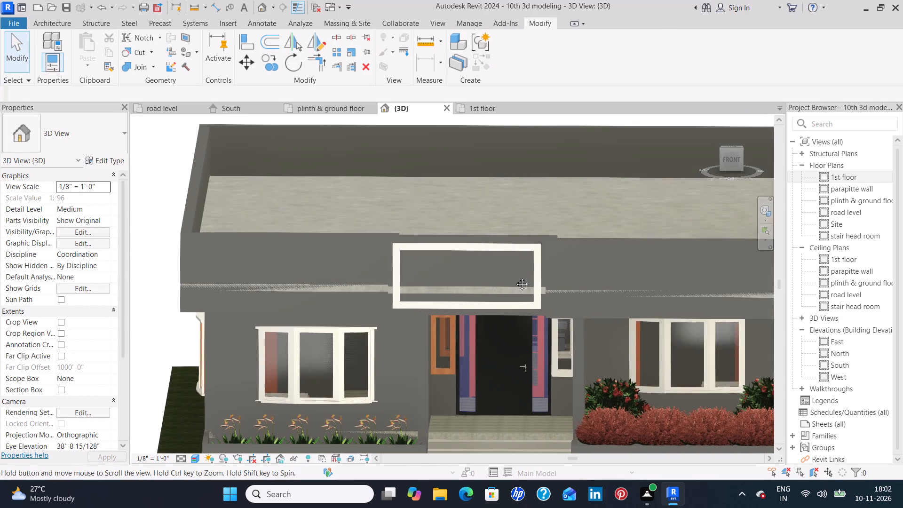
middle_drag(515, 277, 507, 275)
middle_drag(619, 273, 478, 265)
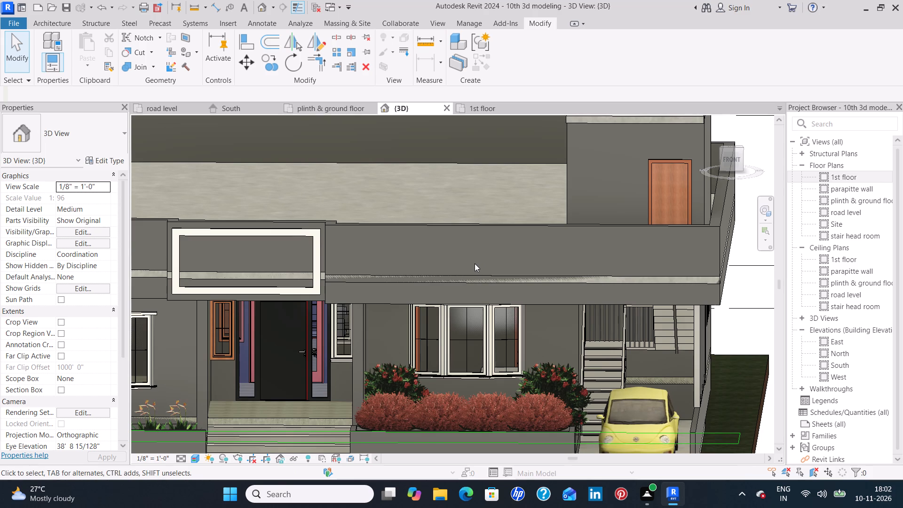
click(301, 229)
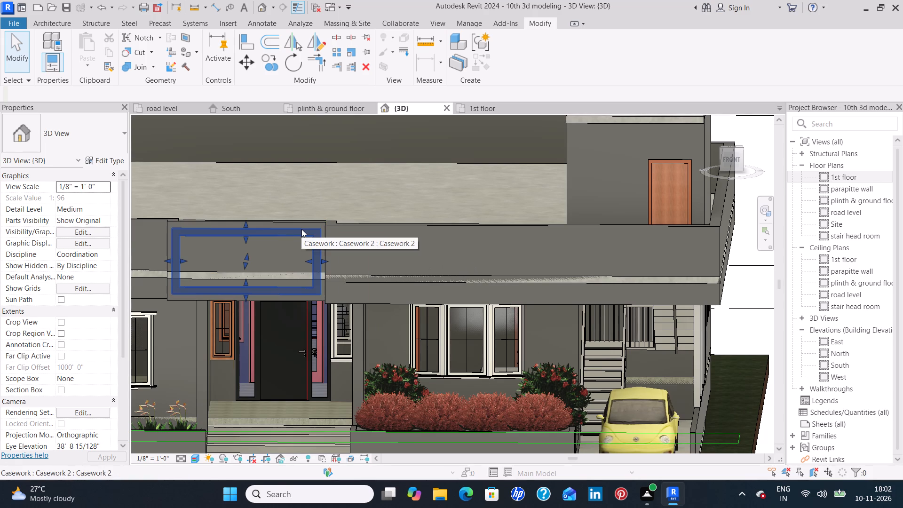
key(Delete)
Examine the house's front facade and stepped parapet in the straight front 3D view.
scroll(304, 236, down, 2)
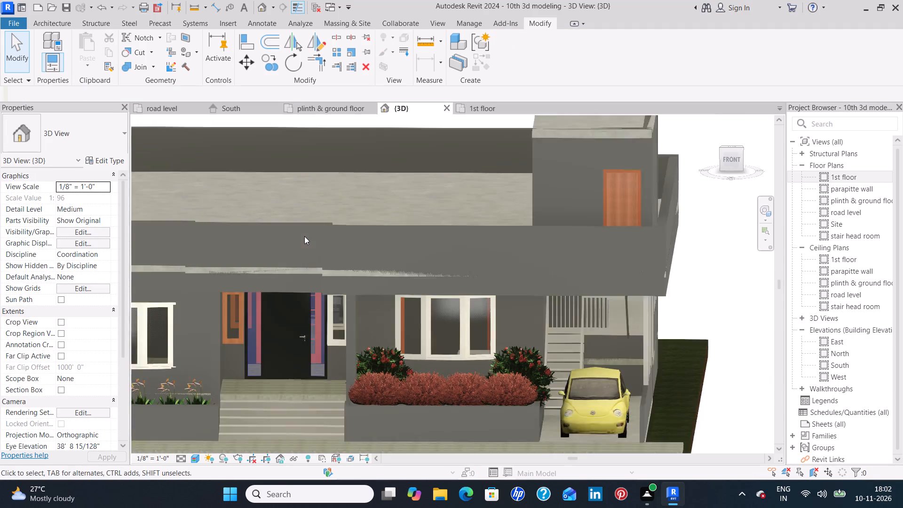
scroll(304, 236, down, 1)
middle_drag(318, 223, 425, 206)
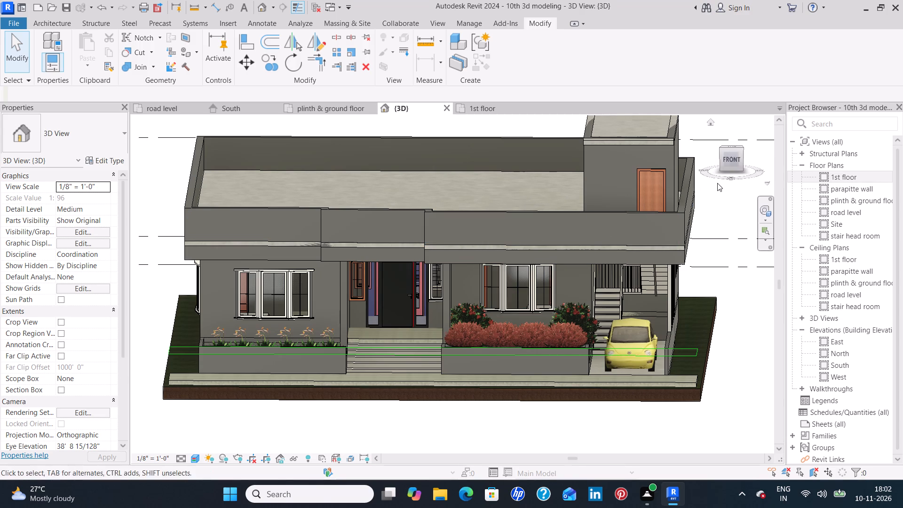
click(736, 160)
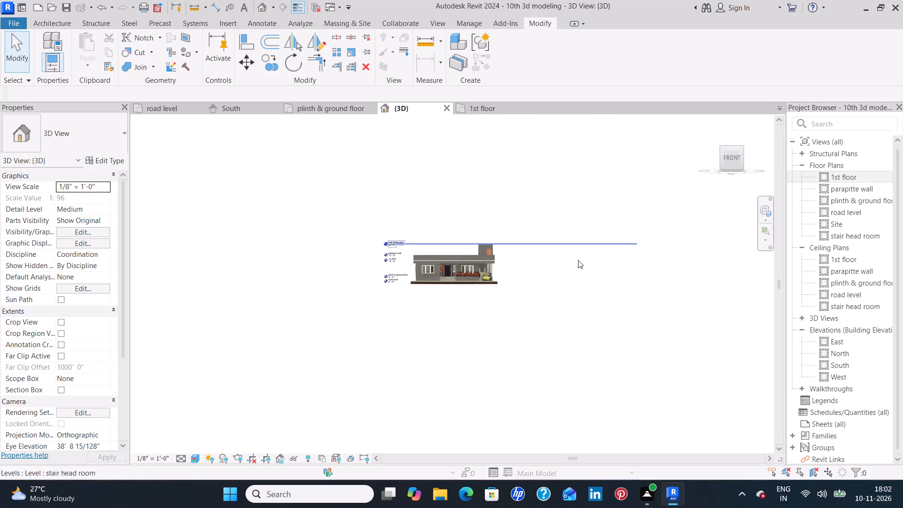
scroll(430, 288, up, 6)
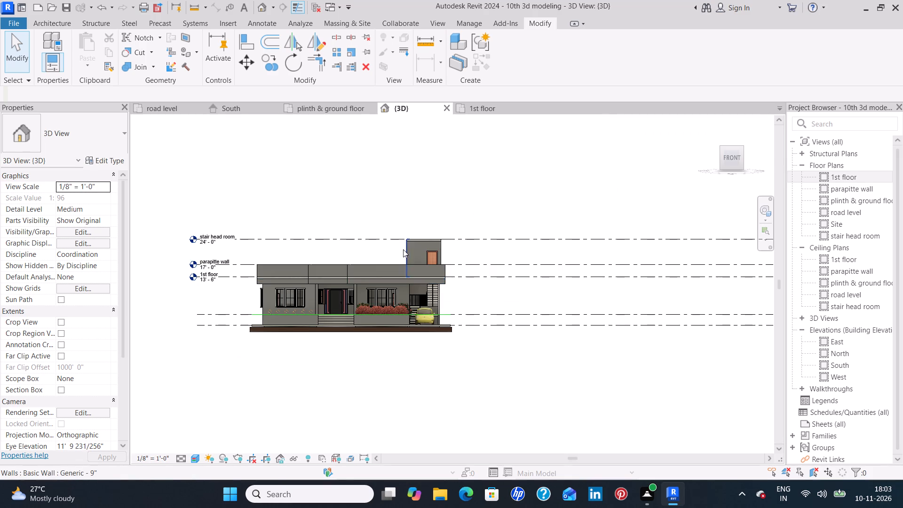
scroll(403, 249, up, 5)
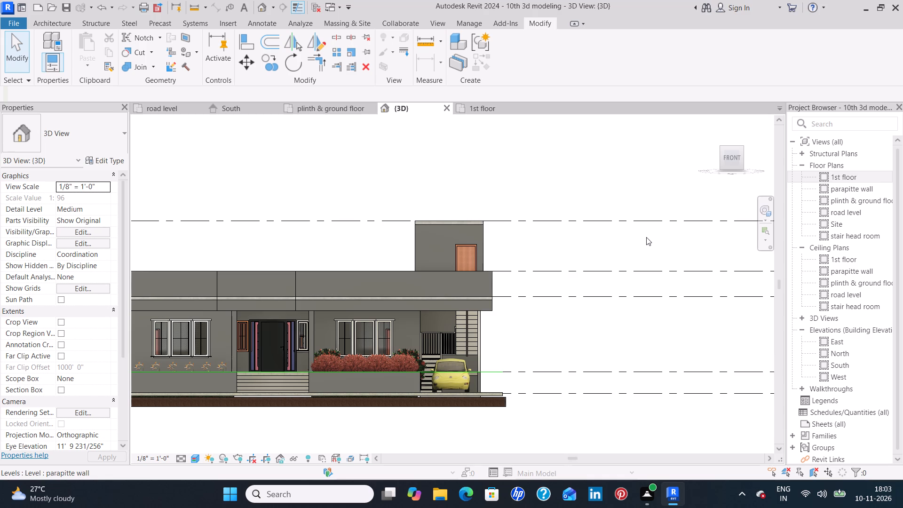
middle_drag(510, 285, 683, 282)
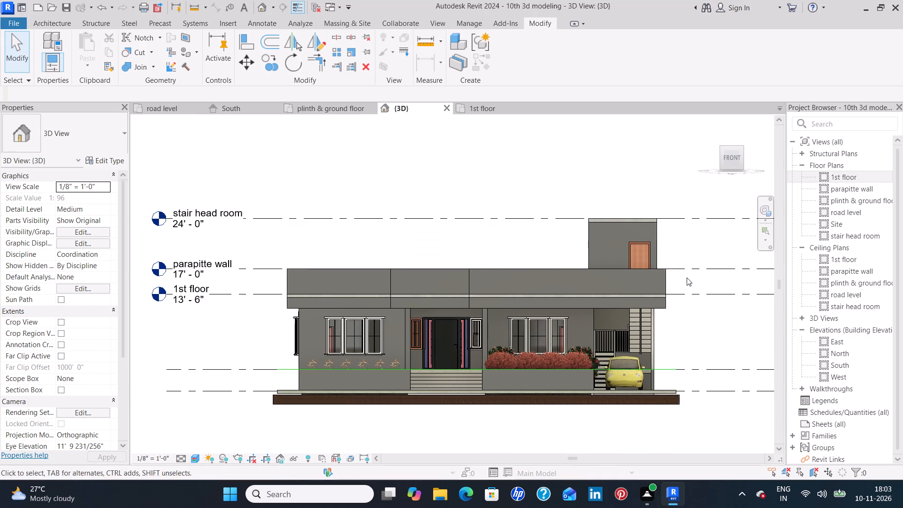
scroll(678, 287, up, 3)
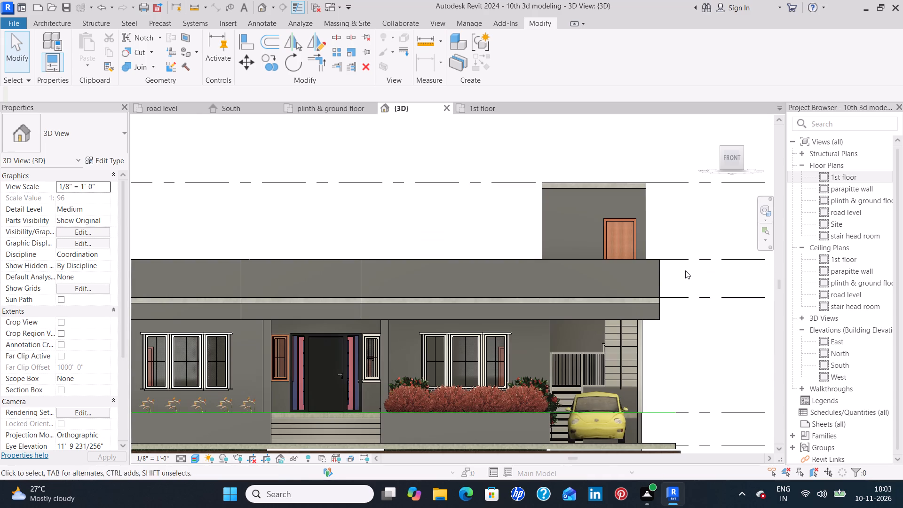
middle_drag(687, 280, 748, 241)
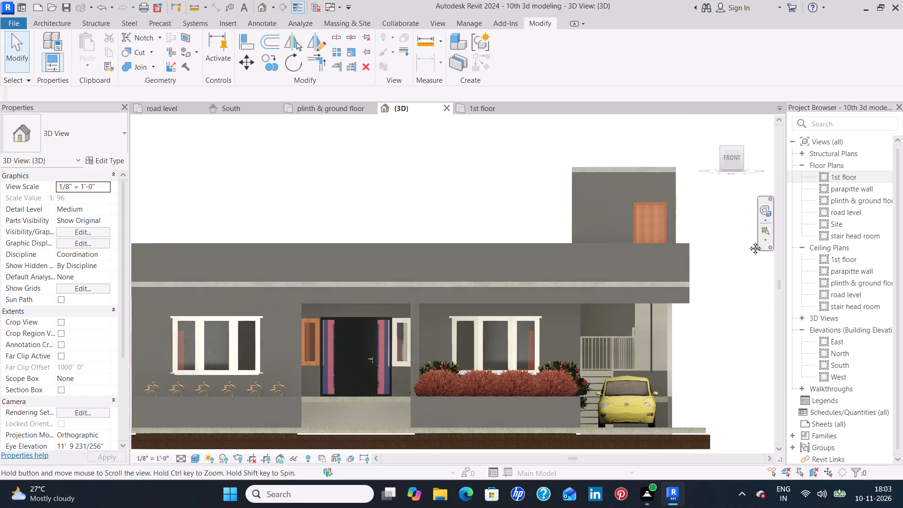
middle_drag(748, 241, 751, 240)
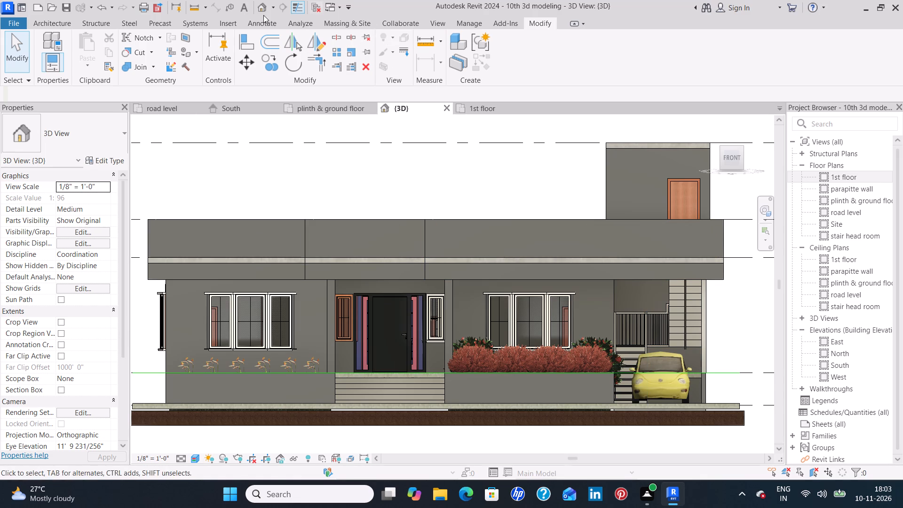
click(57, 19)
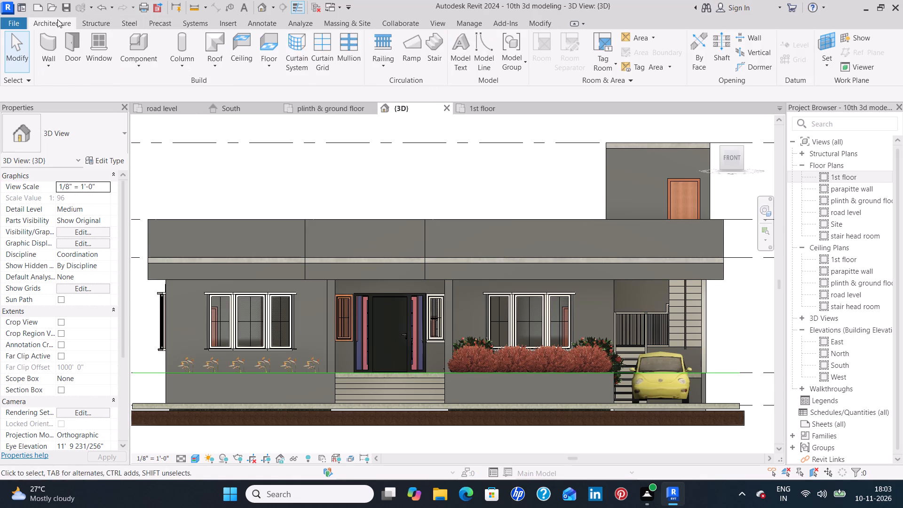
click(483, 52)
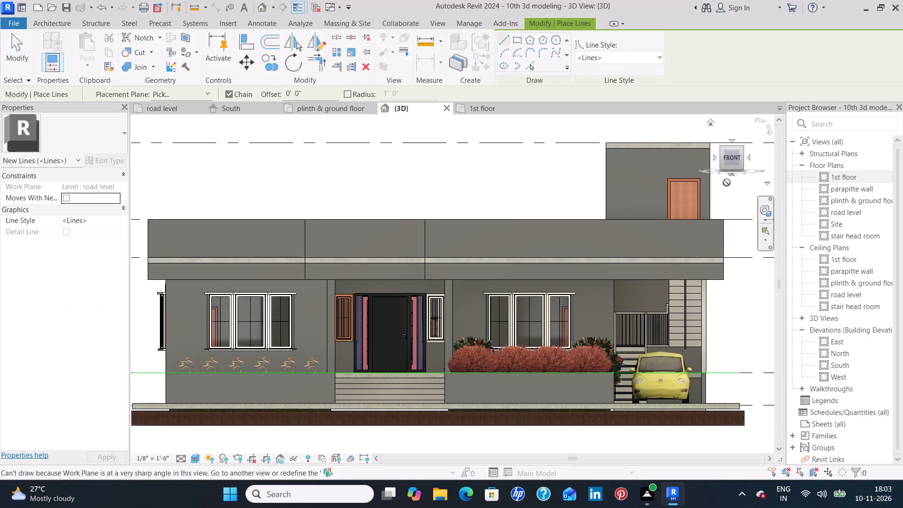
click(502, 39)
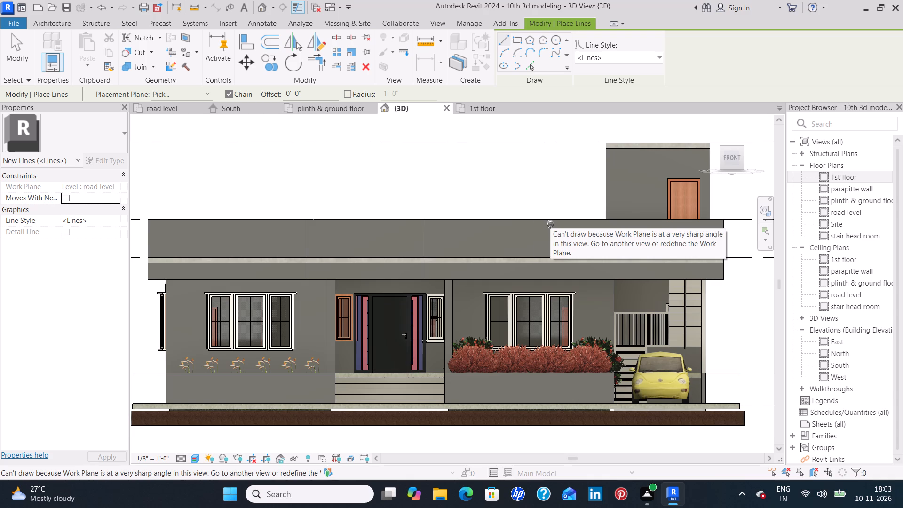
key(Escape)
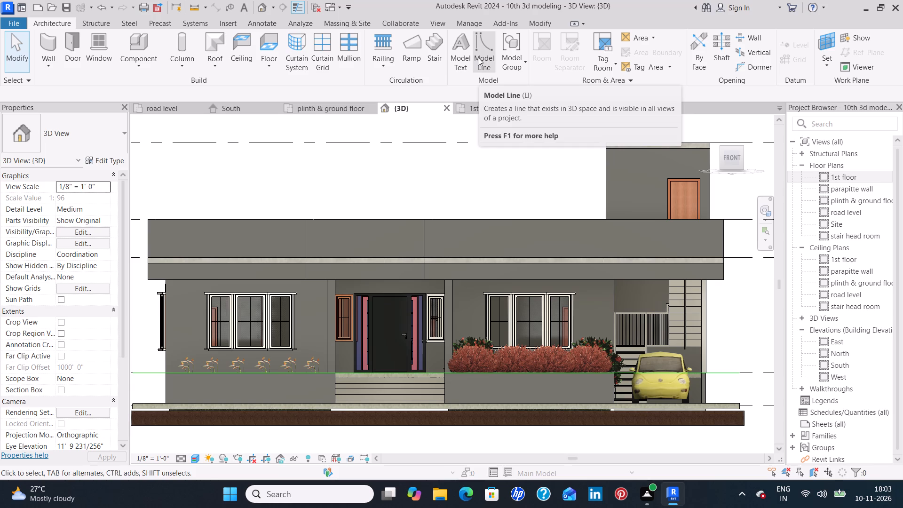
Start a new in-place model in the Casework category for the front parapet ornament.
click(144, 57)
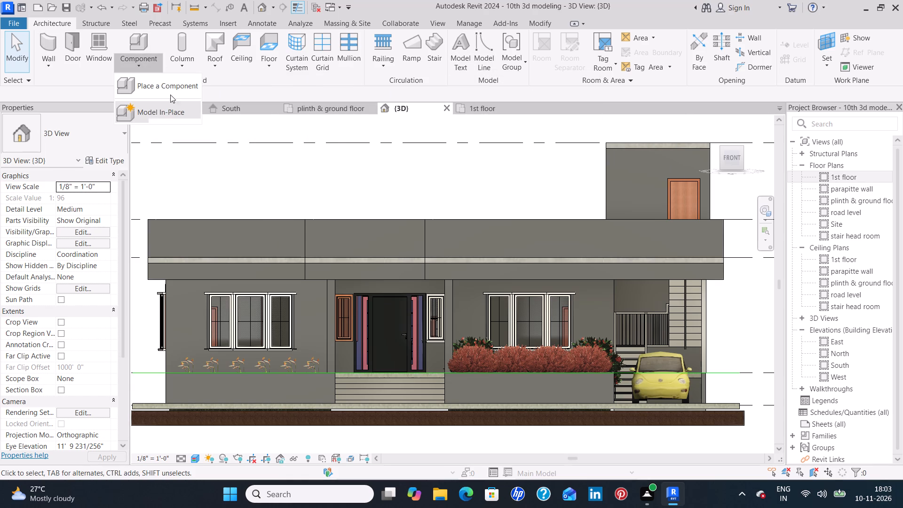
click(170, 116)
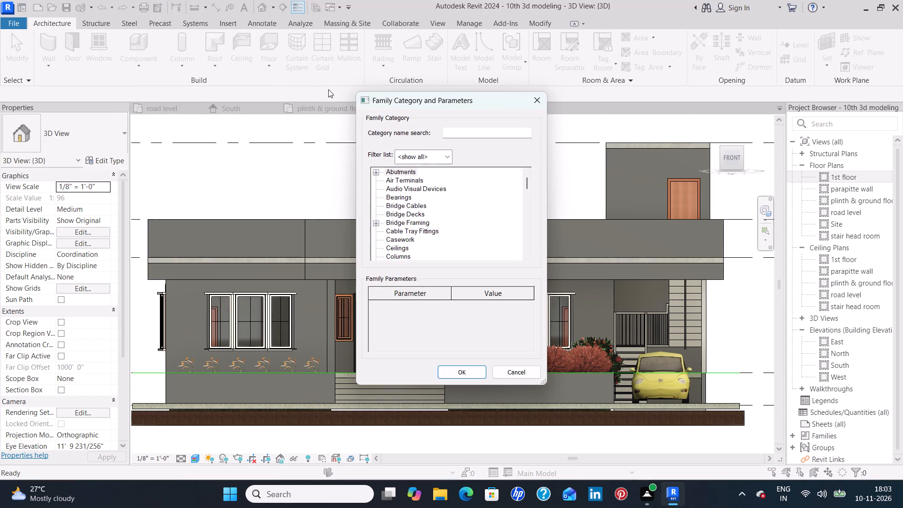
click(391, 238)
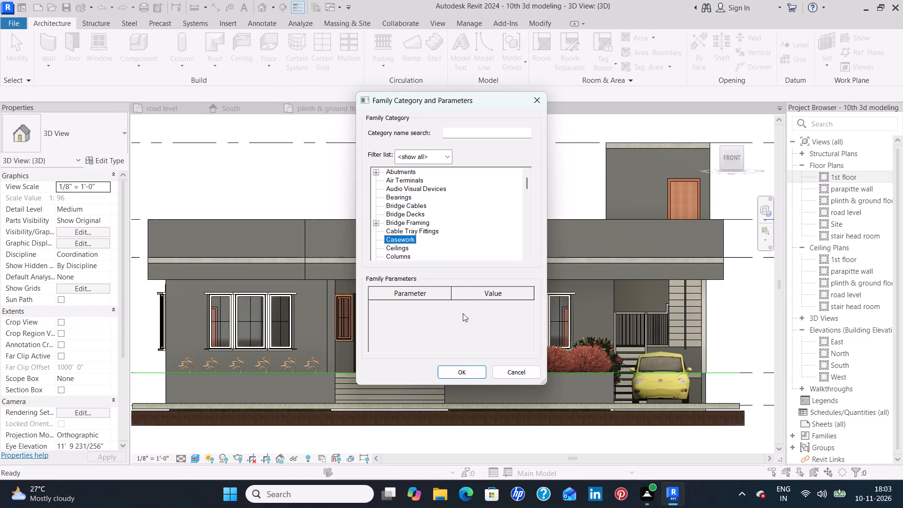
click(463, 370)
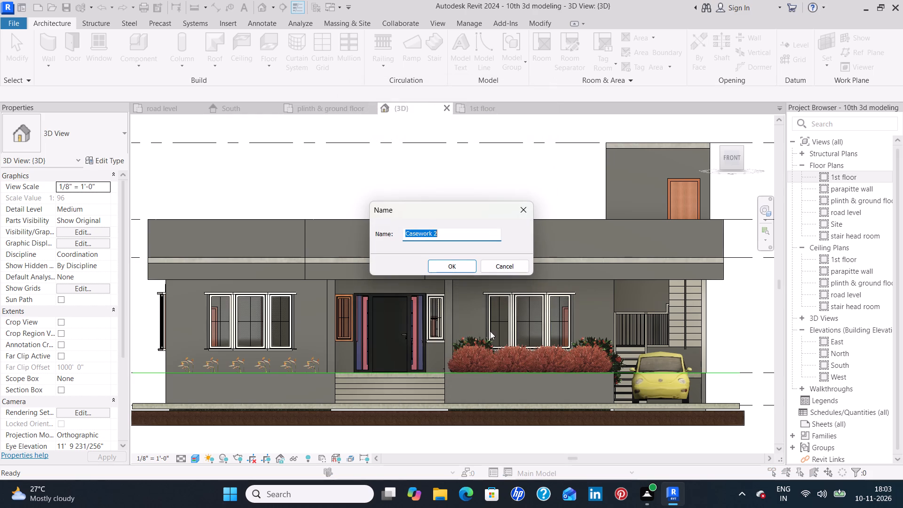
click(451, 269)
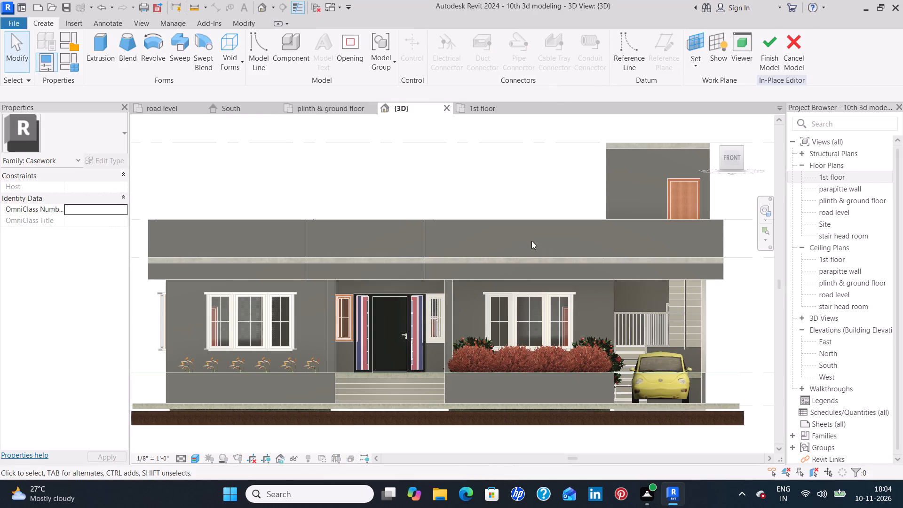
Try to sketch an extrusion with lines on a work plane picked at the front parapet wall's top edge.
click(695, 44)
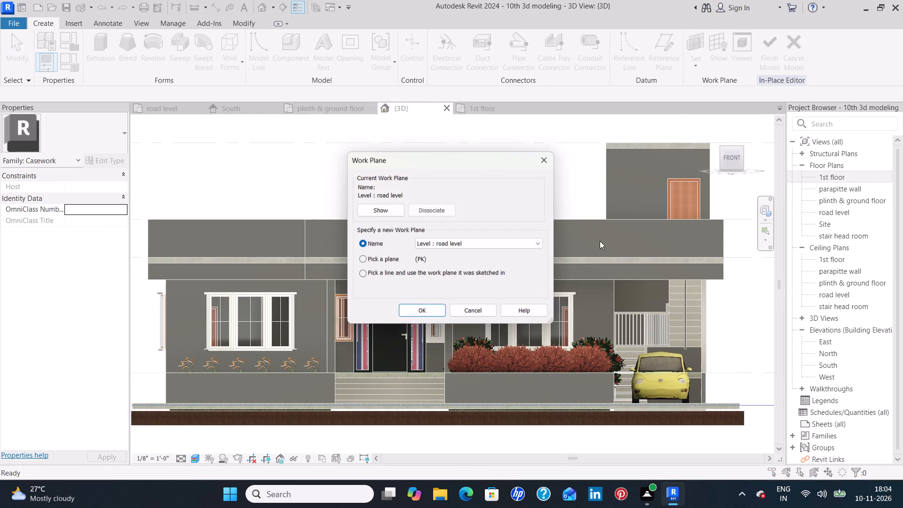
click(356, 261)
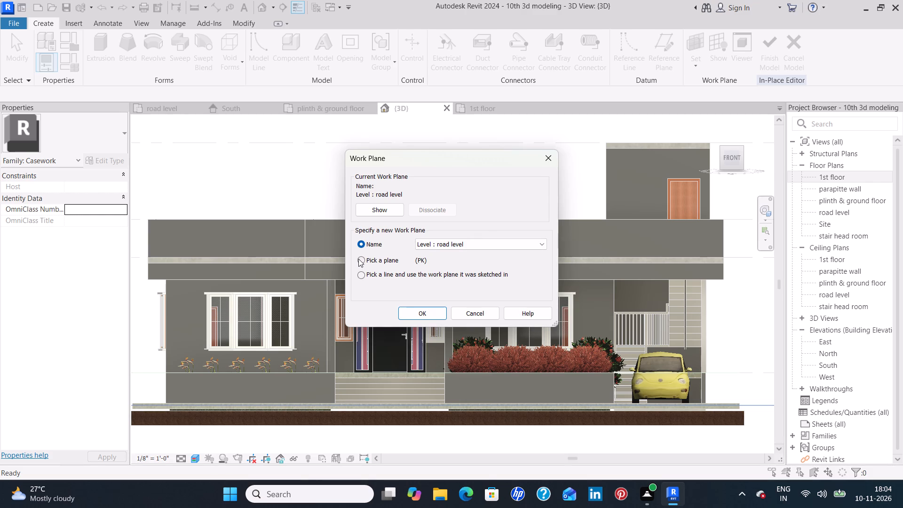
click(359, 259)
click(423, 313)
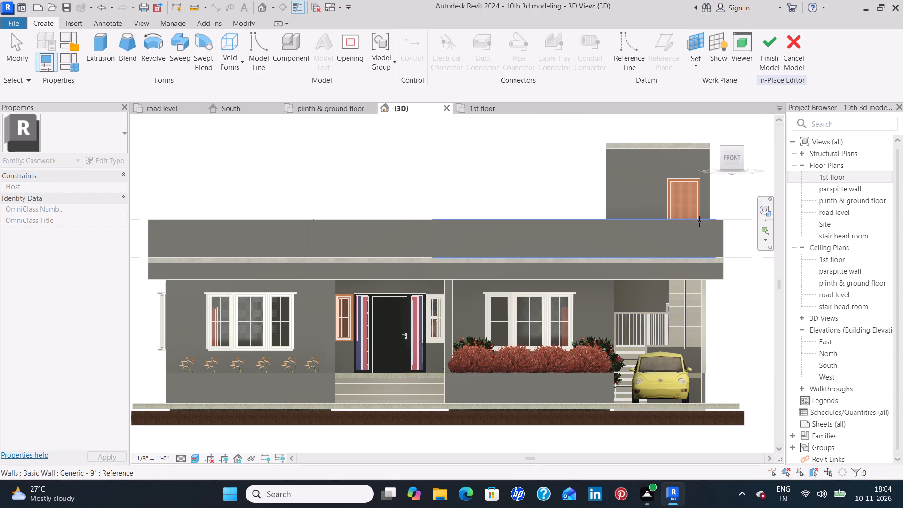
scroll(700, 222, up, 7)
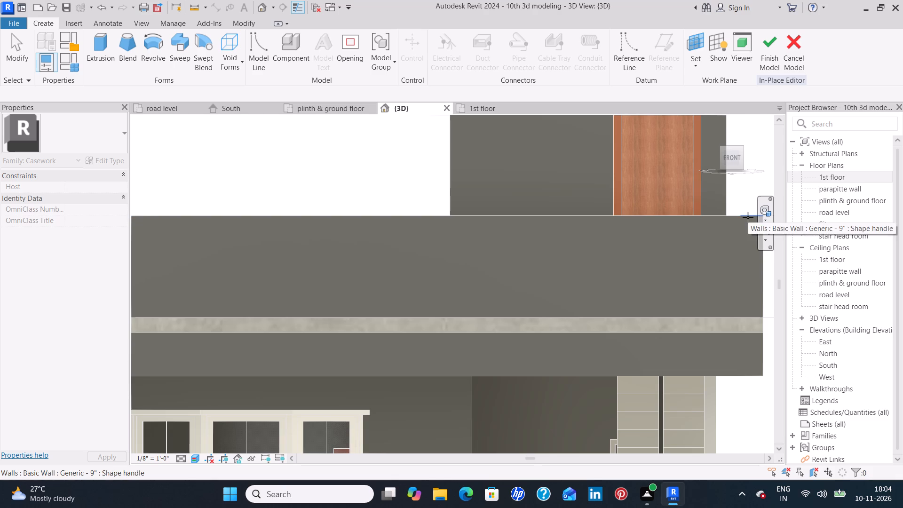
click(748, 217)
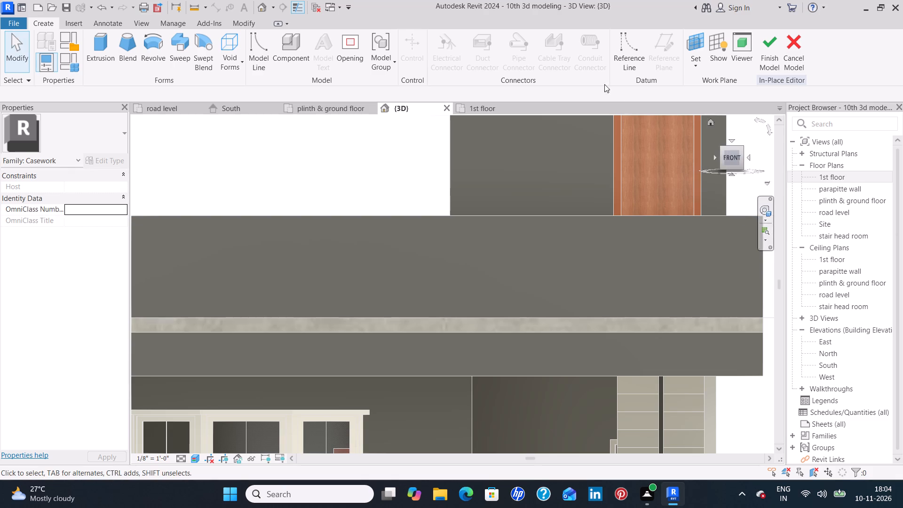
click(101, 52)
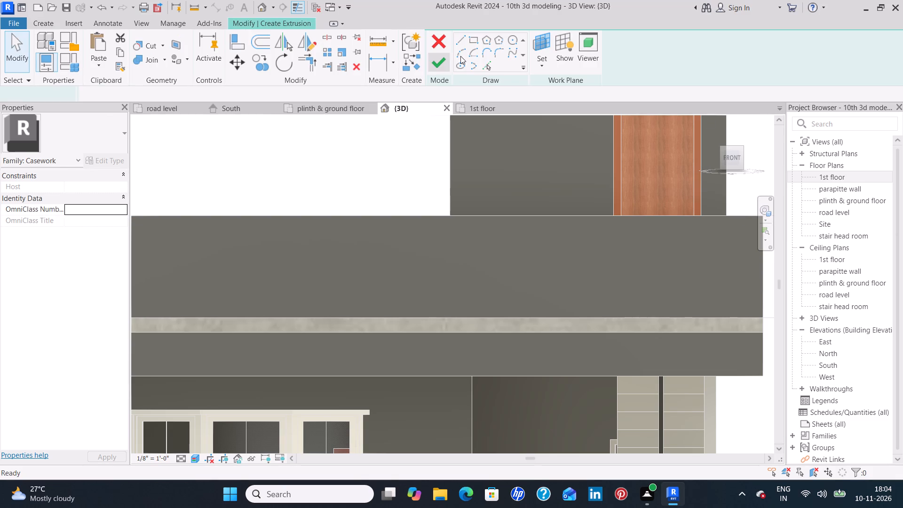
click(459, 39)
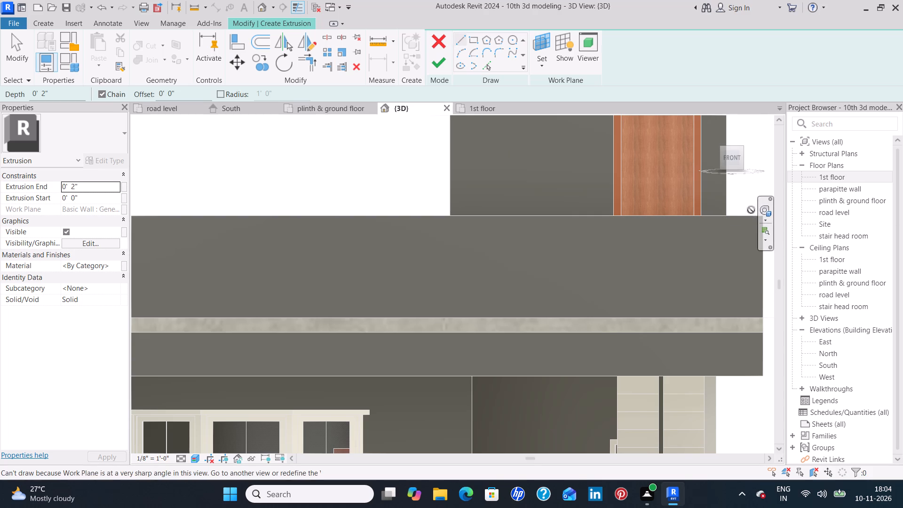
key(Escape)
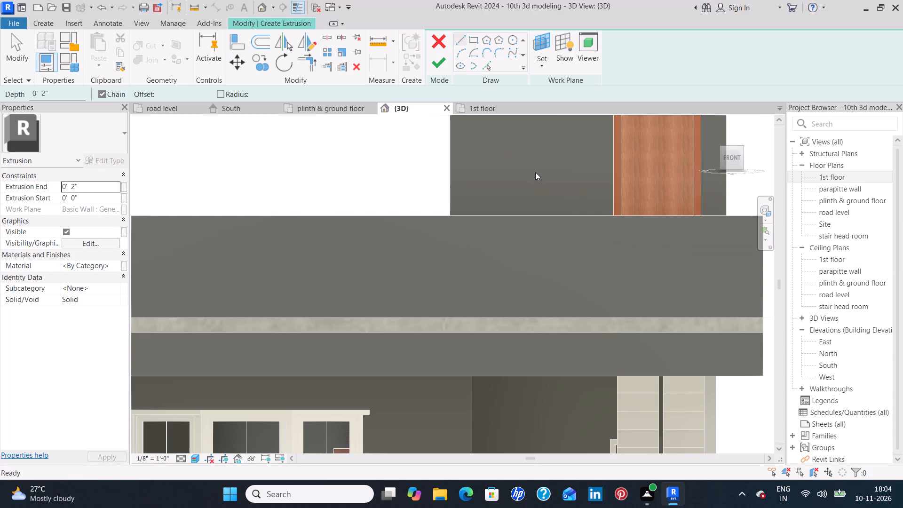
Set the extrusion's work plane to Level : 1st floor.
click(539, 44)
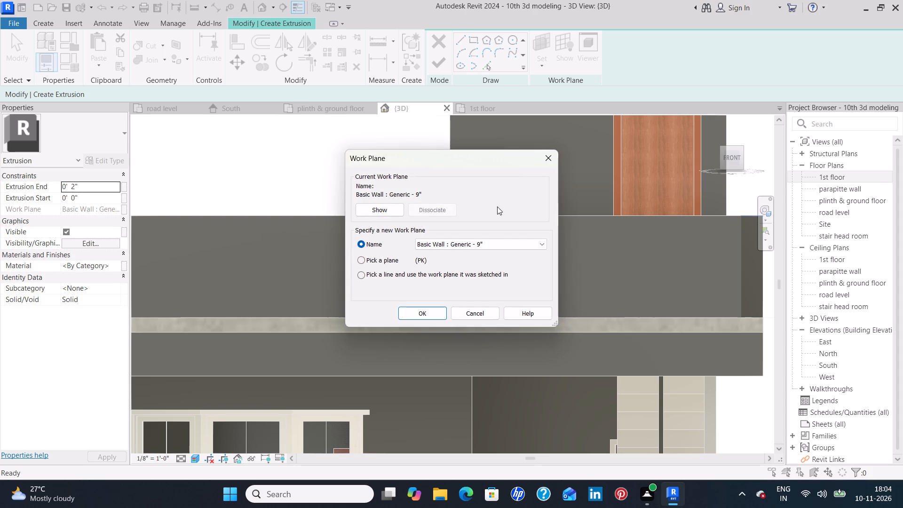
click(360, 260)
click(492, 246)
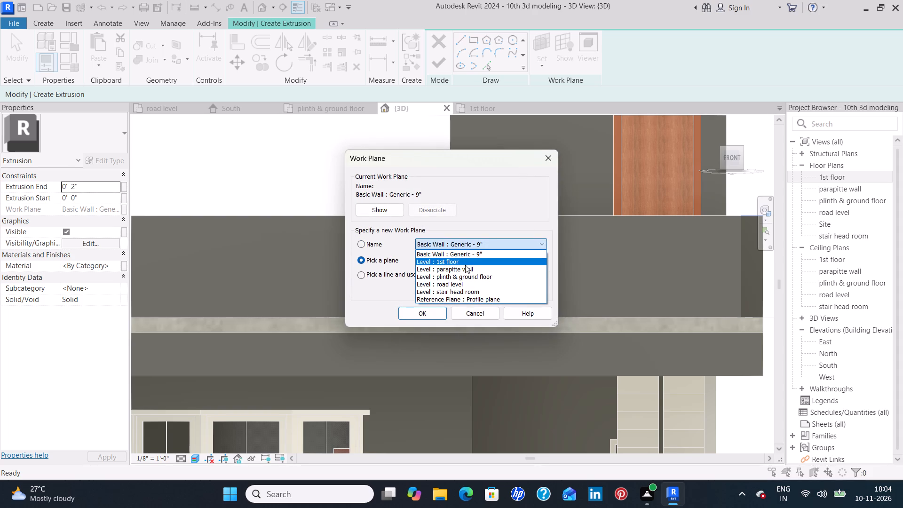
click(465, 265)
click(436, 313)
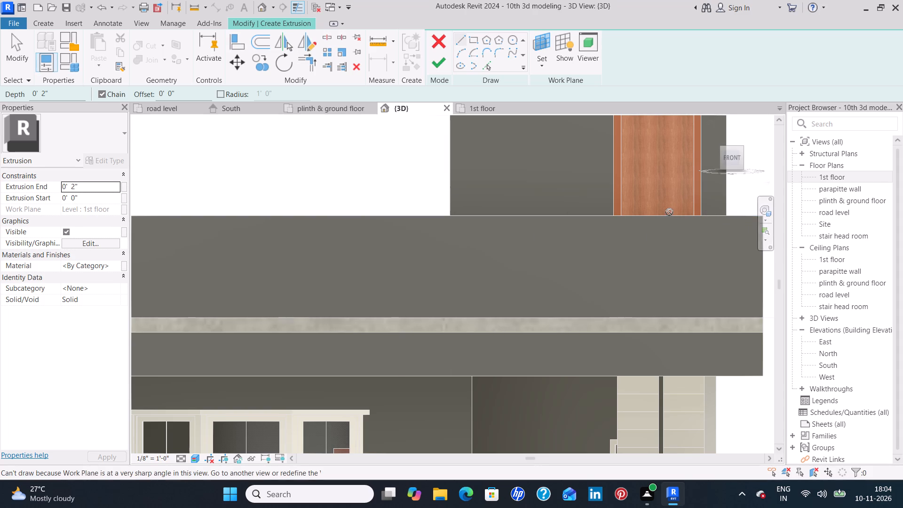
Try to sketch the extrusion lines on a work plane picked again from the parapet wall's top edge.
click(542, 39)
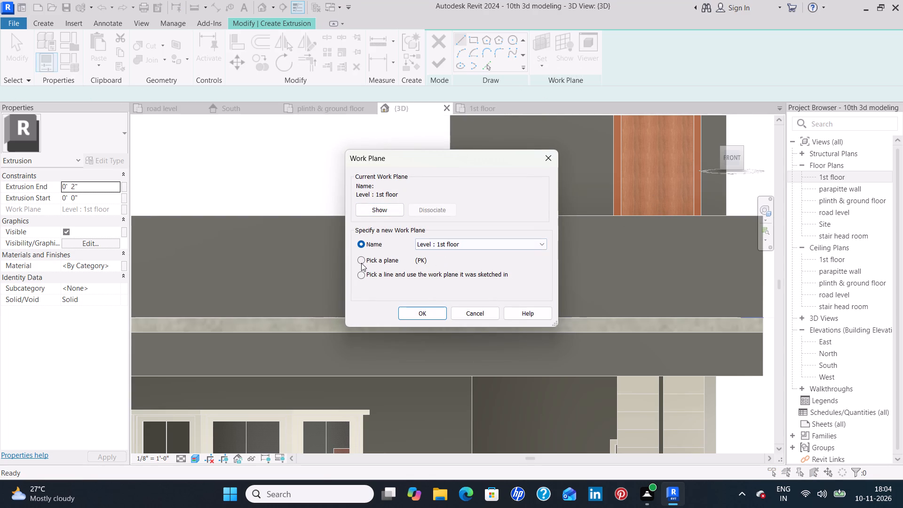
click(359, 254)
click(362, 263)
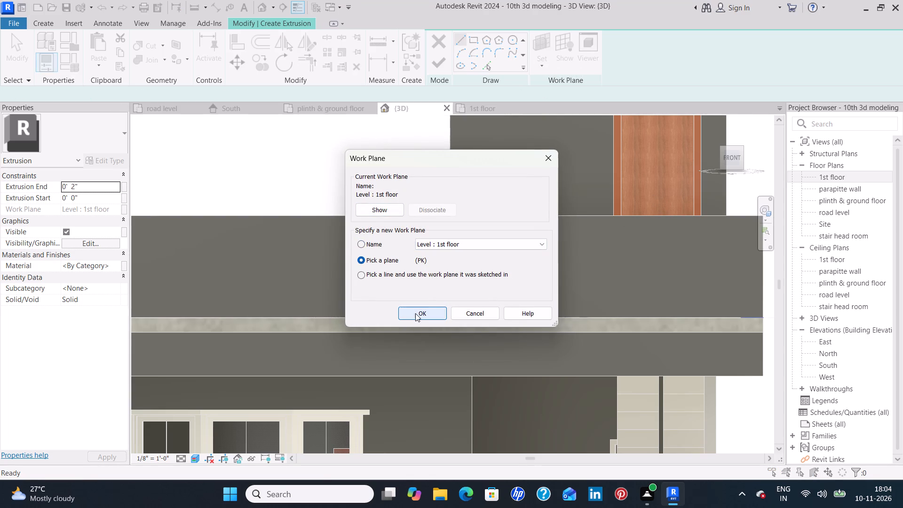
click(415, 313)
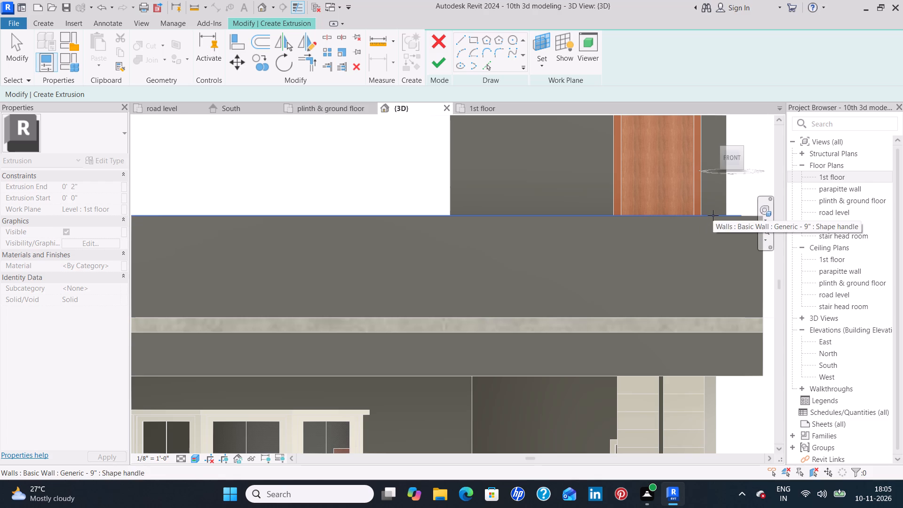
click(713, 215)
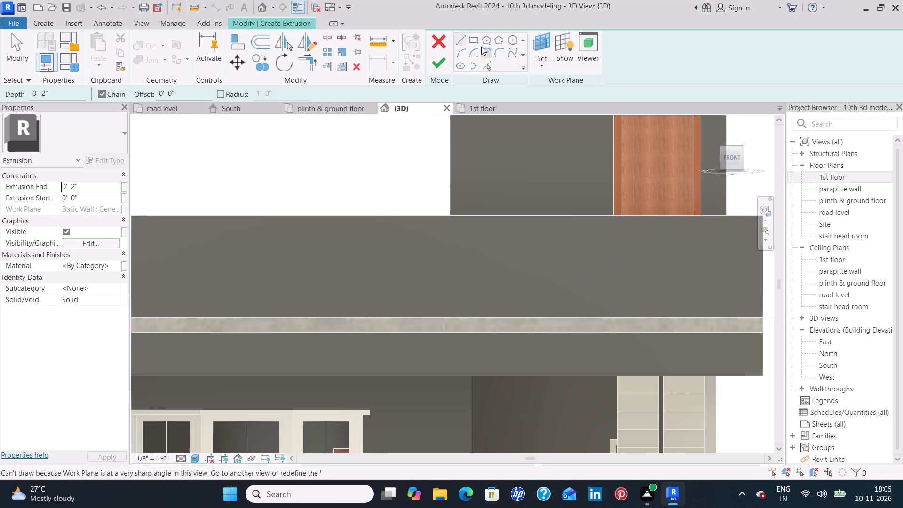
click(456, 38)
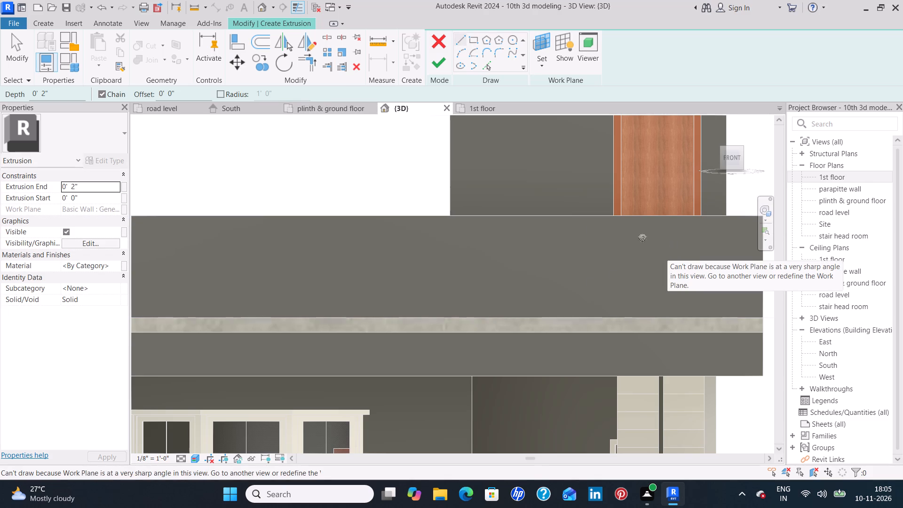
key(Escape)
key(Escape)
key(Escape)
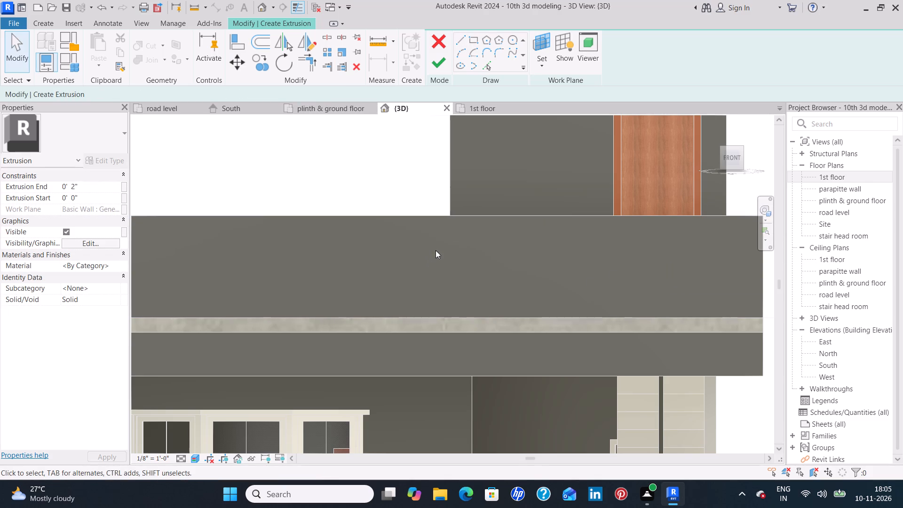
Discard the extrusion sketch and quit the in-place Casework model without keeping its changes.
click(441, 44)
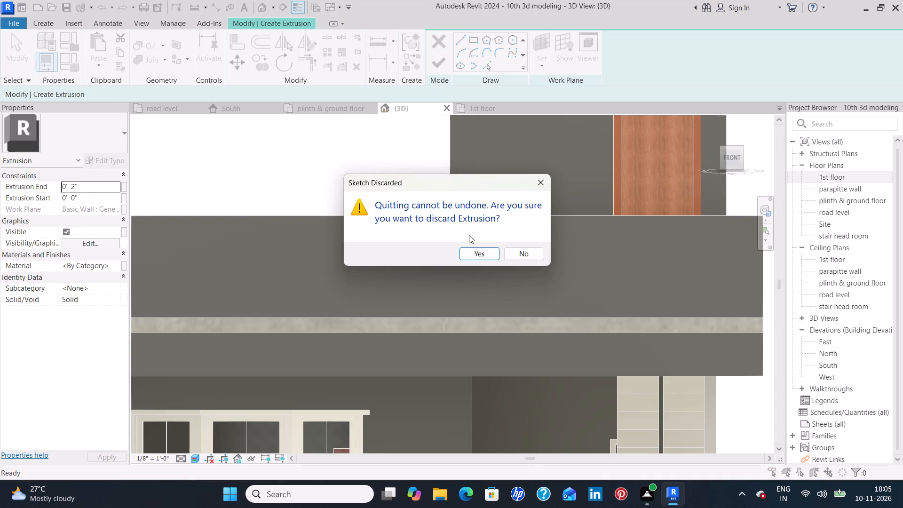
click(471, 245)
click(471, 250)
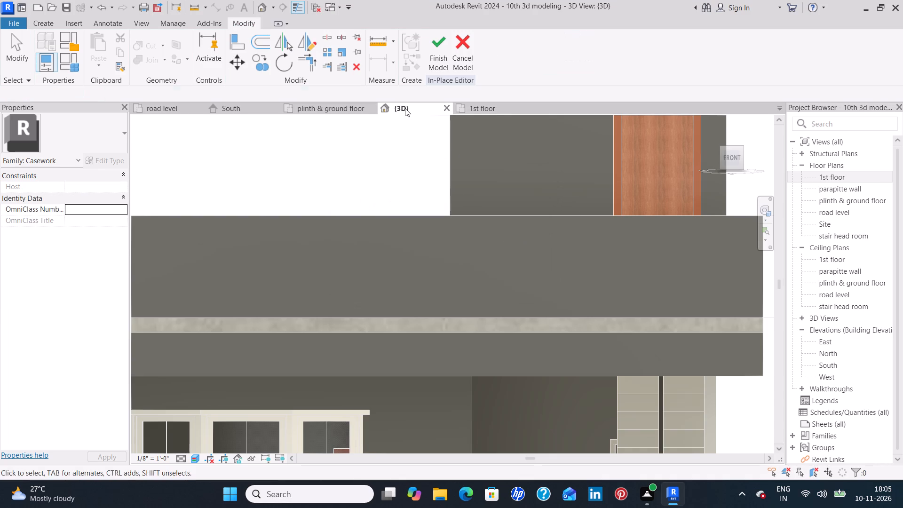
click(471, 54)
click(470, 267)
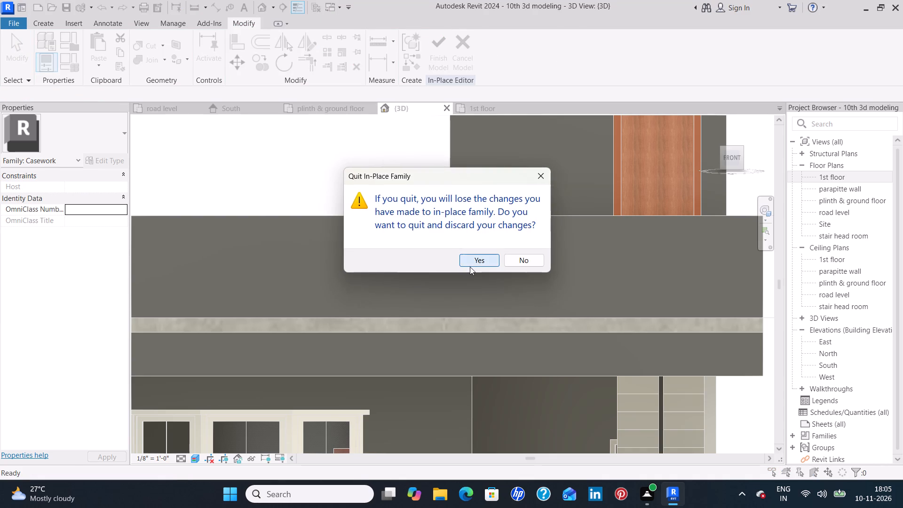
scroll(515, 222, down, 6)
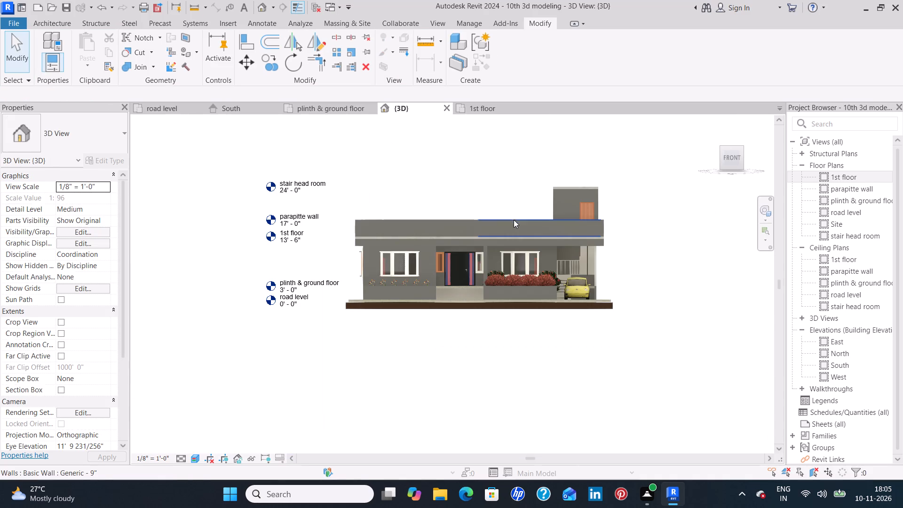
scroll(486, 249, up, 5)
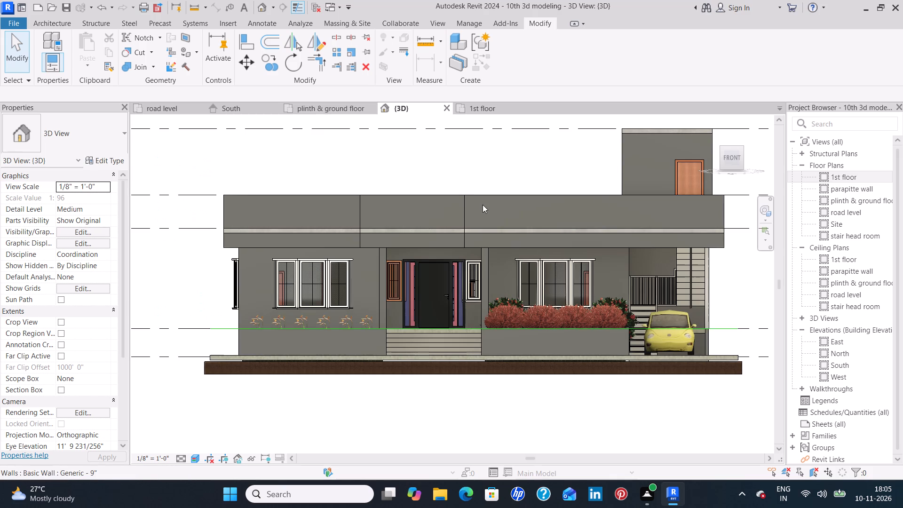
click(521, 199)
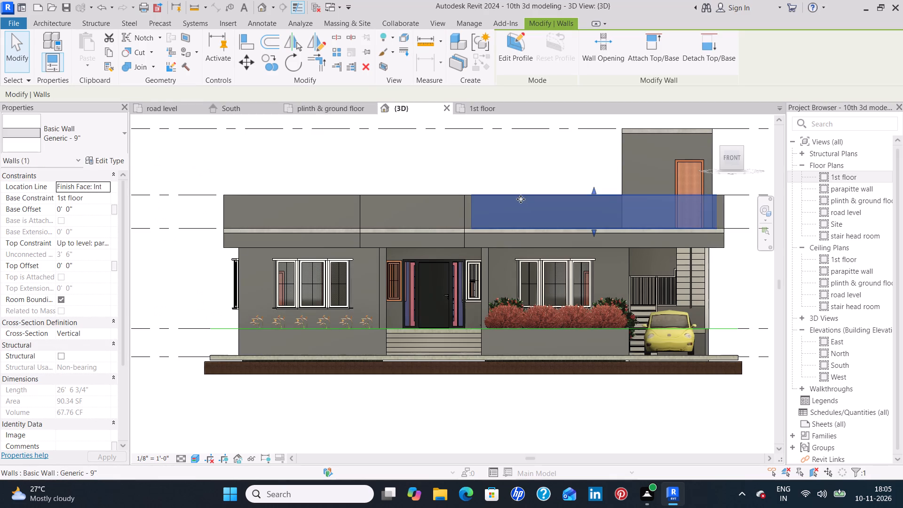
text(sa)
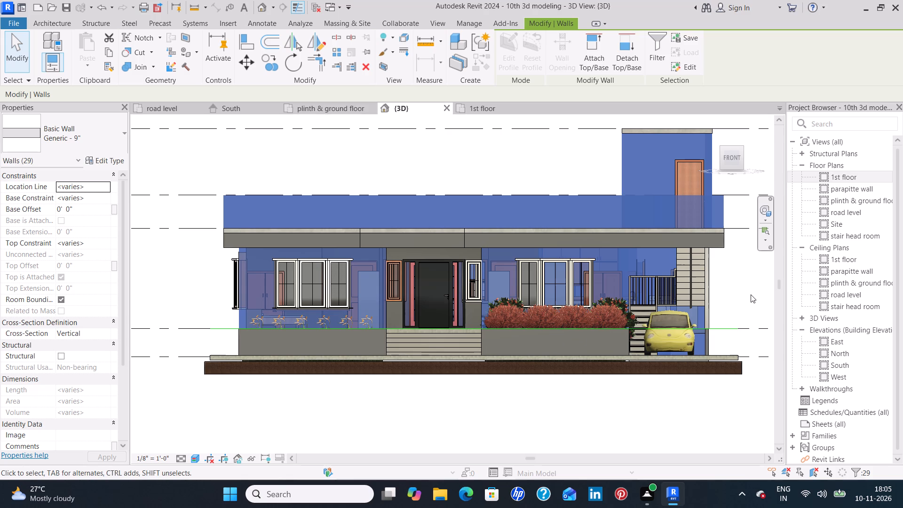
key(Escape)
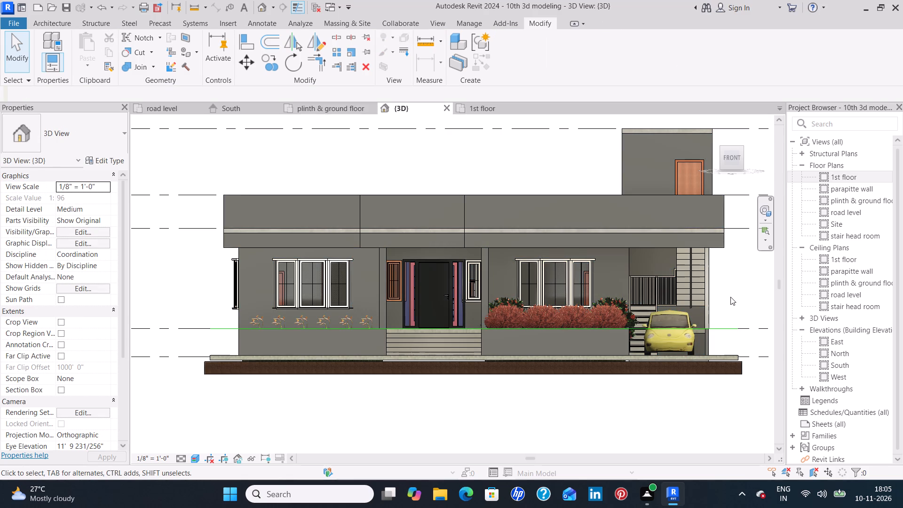
Examine the front parapet's stepped wall faces and the facade below from above, below and the side.
shift+middle_drag(729, 297, 640, 344)
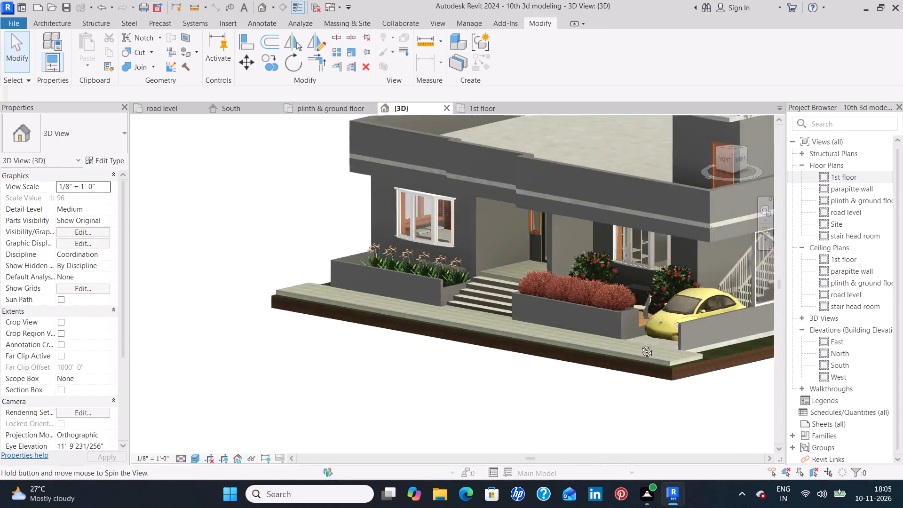
shift+middle_drag(640, 344, 655, 384)
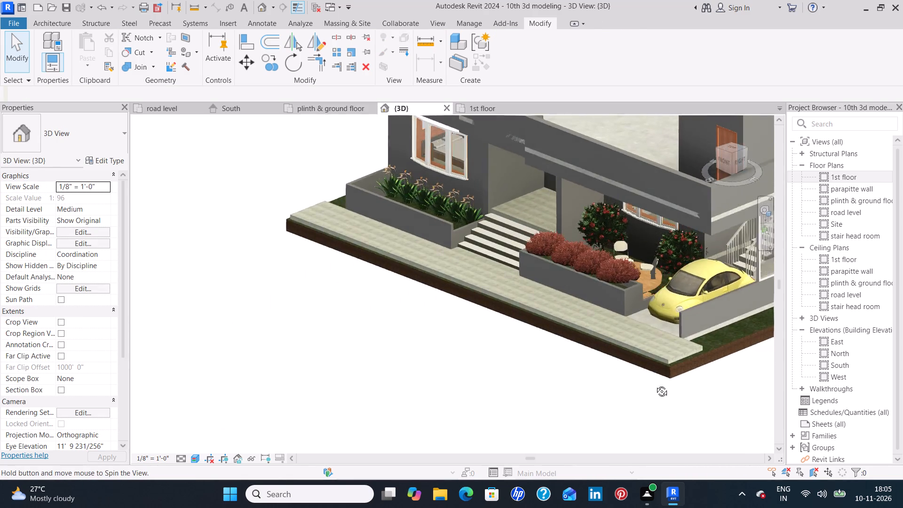
shift+middle_drag(655, 384, 577, 251)
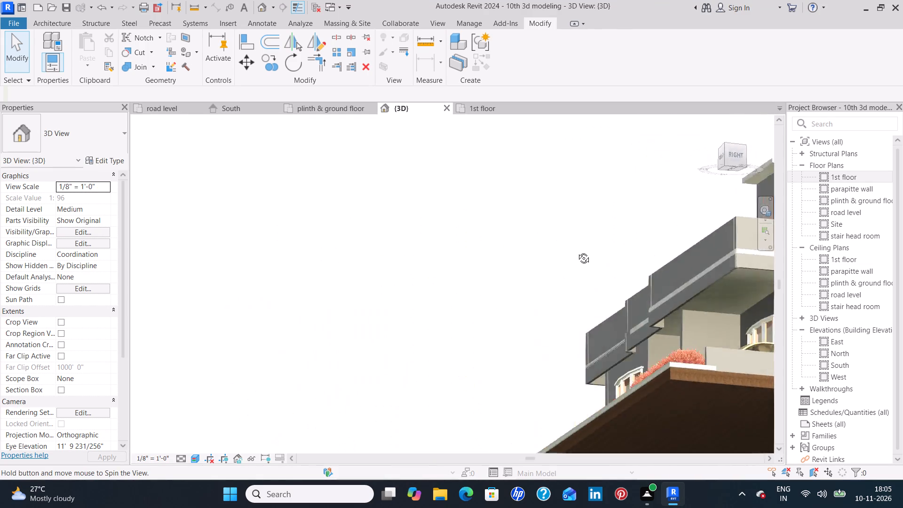
shift+middle_drag(577, 251, 708, 342)
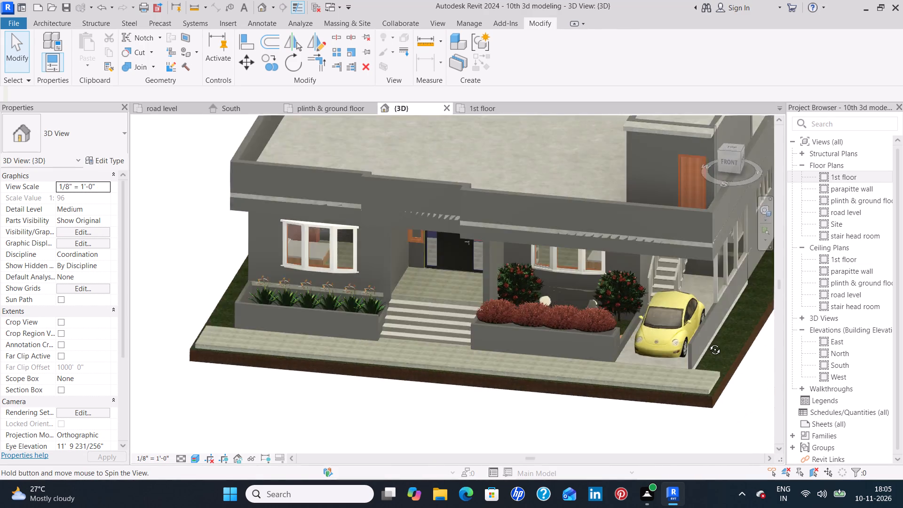
shift+middle_drag(708, 342, 583, 260)
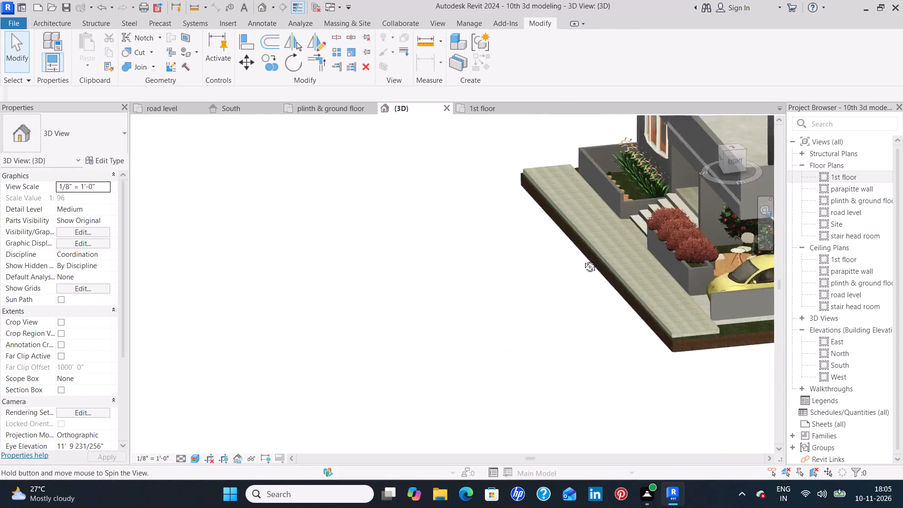
shift+middle_drag(583, 260, 464, 334)
shift+middle_drag(479, 299, 627, 413)
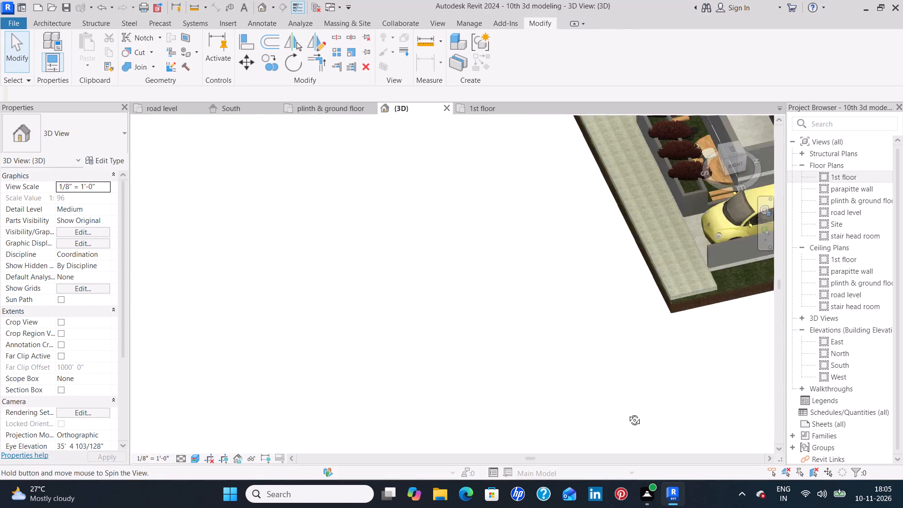
shift+middle_drag(627, 413, 724, 389)
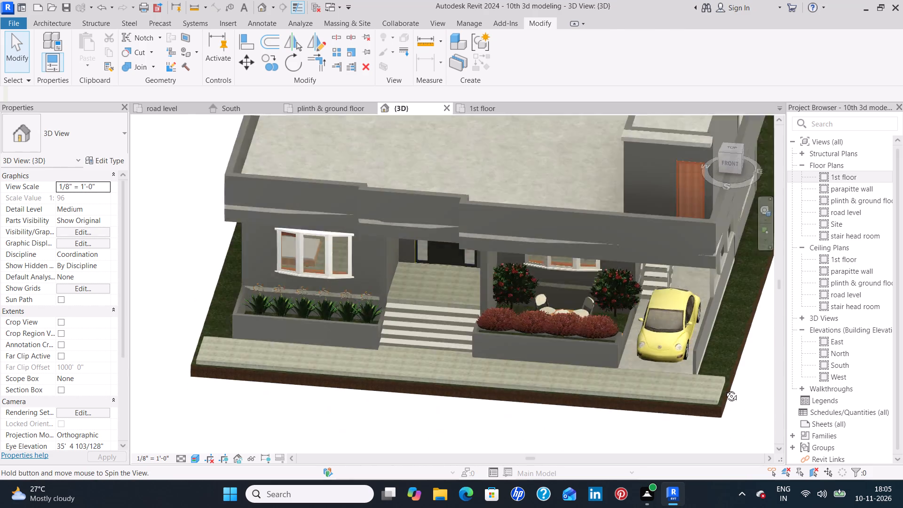
shift+middle_drag(724, 389, 653, 175)
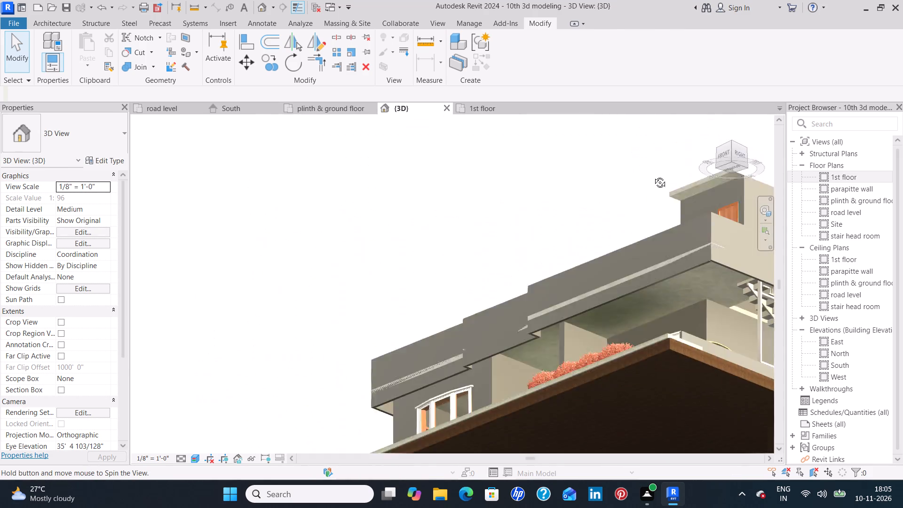
shift+middle_drag(653, 175, 738, 313)
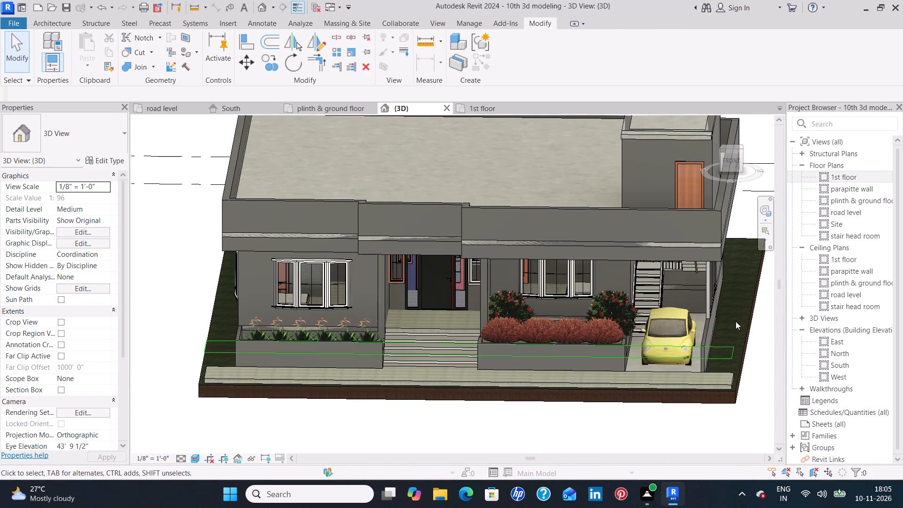
Delete the four green model lines forming a long rectangle across the planters, entrance steps and car area at the house front.
scroll(739, 325, down, 3)
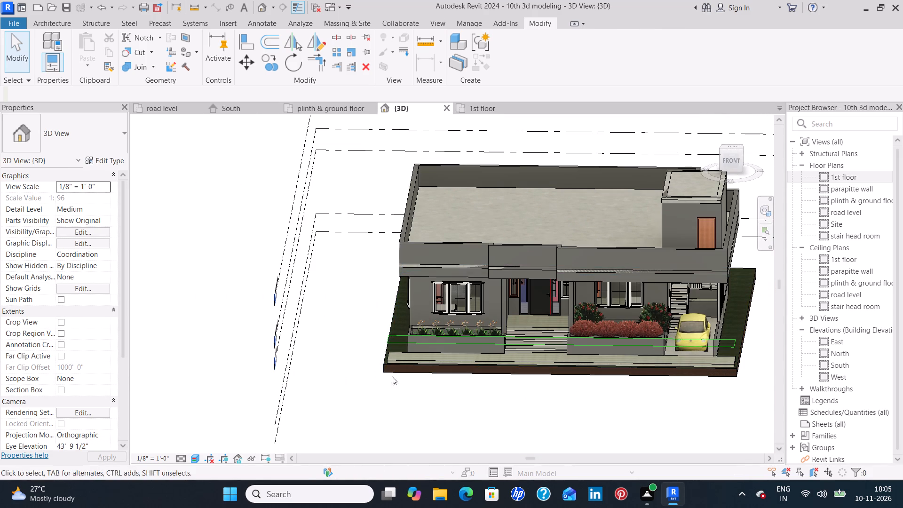
scroll(418, 350, up, 4)
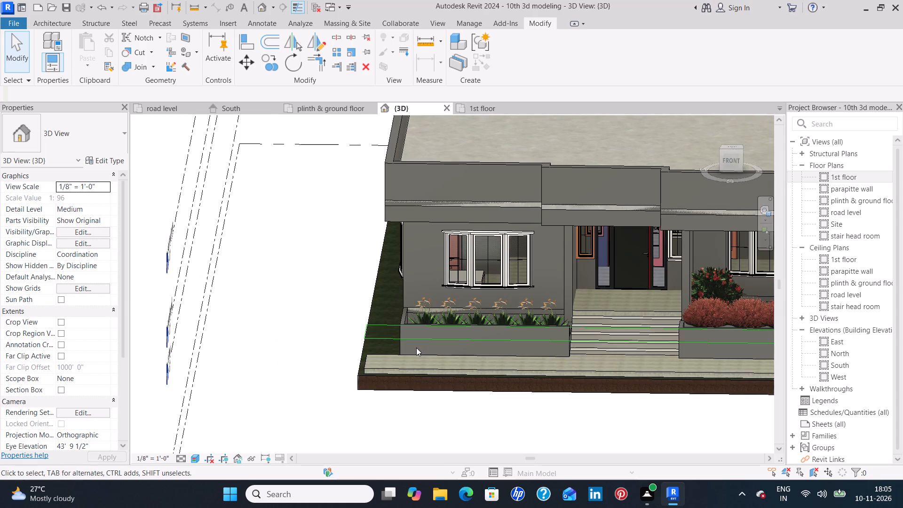
click(387, 338)
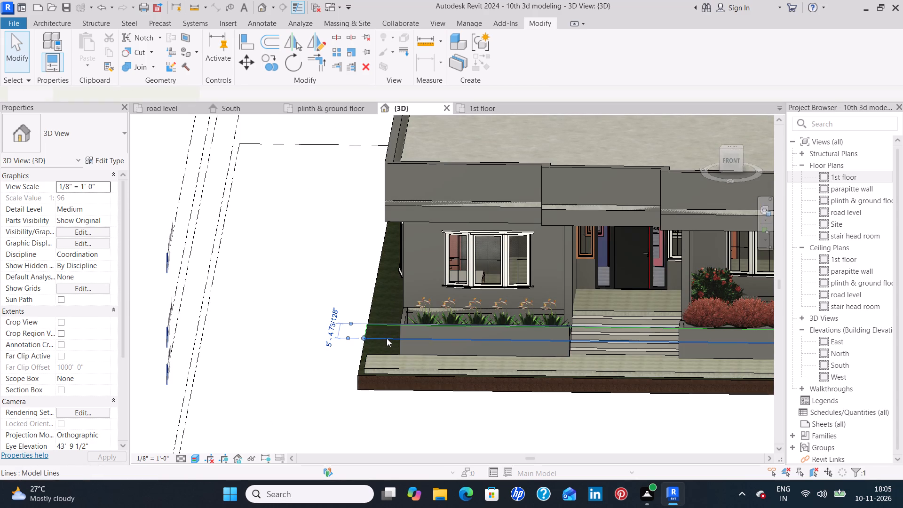
key(Delete)
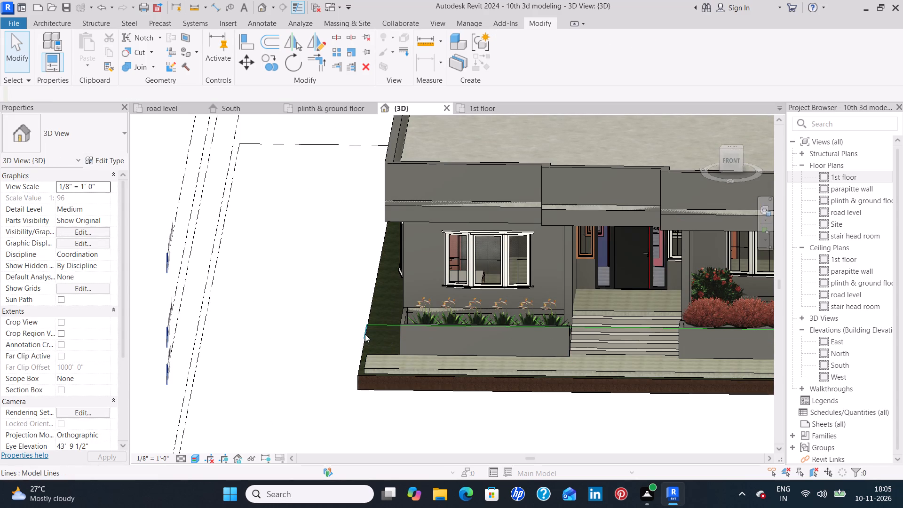
click(365, 334)
key(Delete)
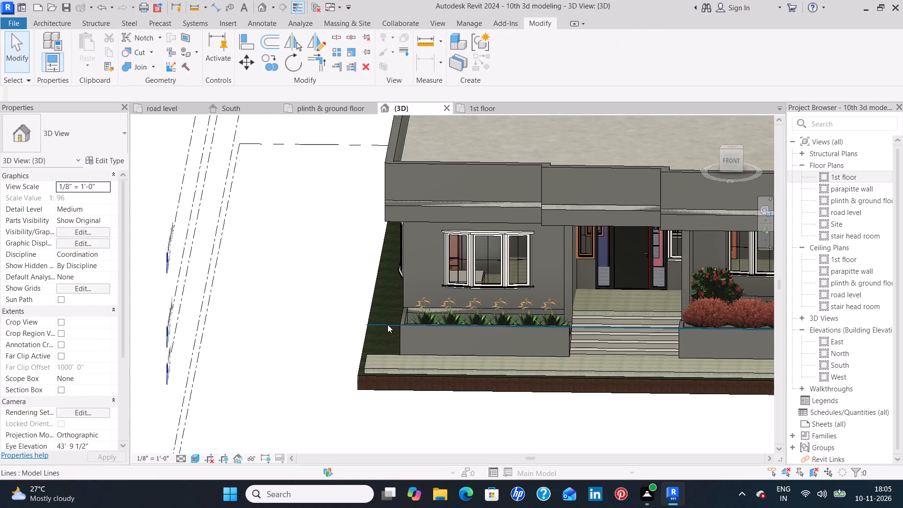
click(388, 325)
key(Delete)
middle_drag(624, 344, 544, 337)
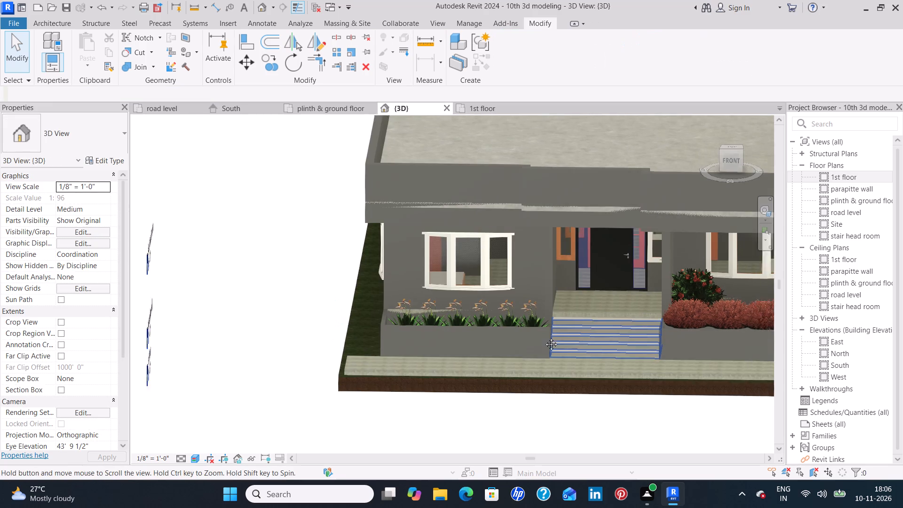
middle_drag(544, 337, 422, 337)
middle_drag(548, 335, 280, 322)
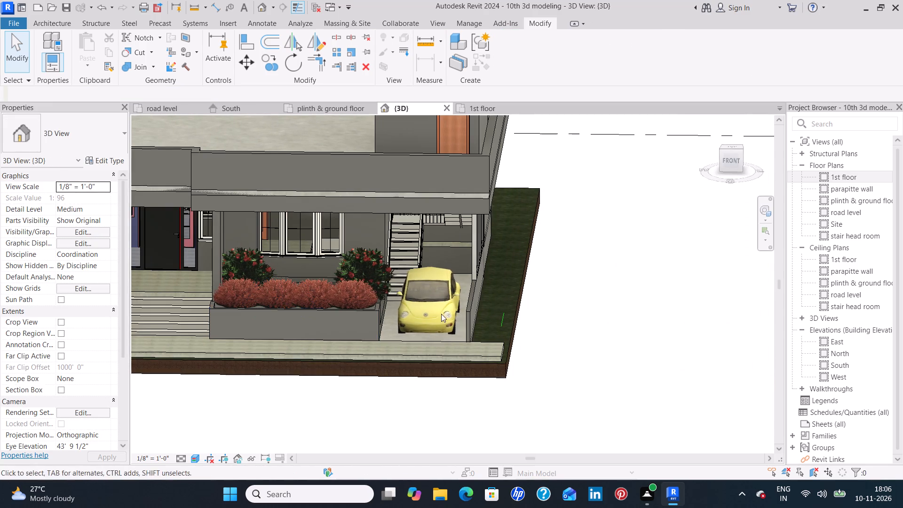
click(501, 323)
key(Delete)
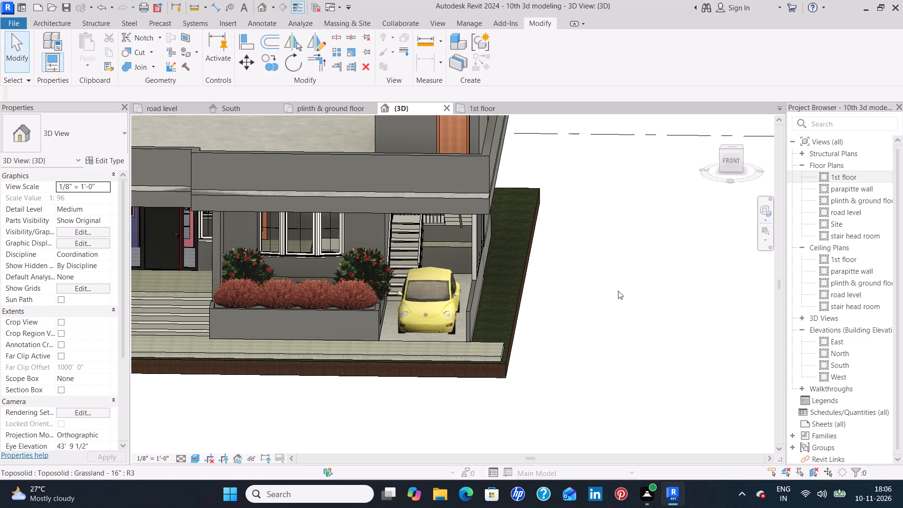
middle_drag(618, 291, 625, 238)
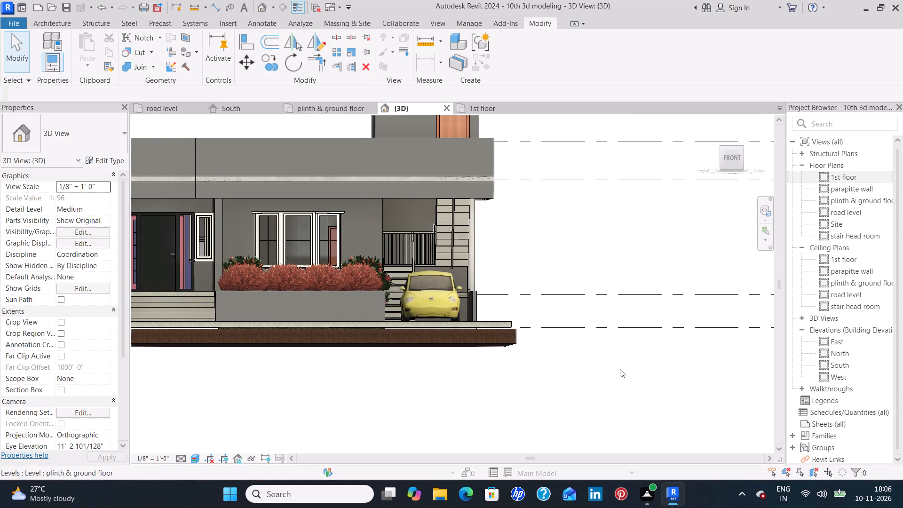
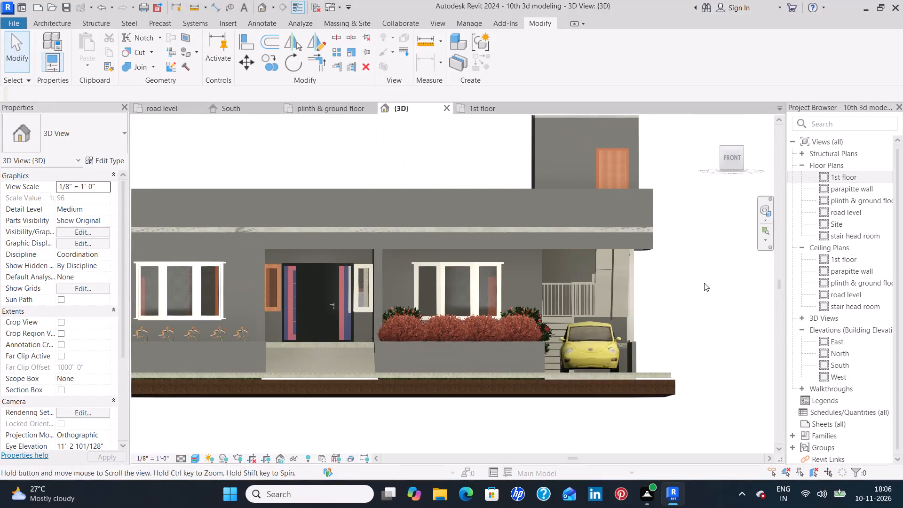
Examine the house front, the roof and parapet, and the right side wall around the staircase opening and four-panel window.
middle_drag(420, 162, 437, 198)
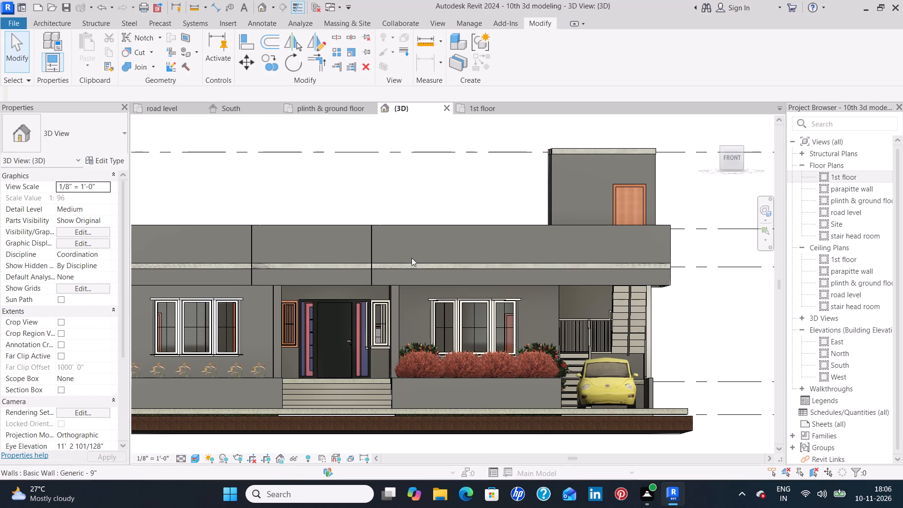
scroll(415, 245, down, 3)
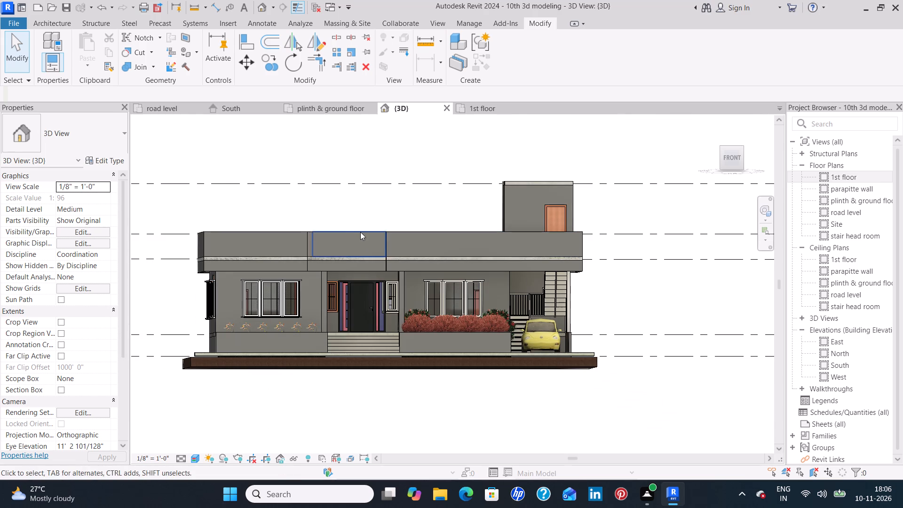
middle_drag(382, 201, 427, 205)
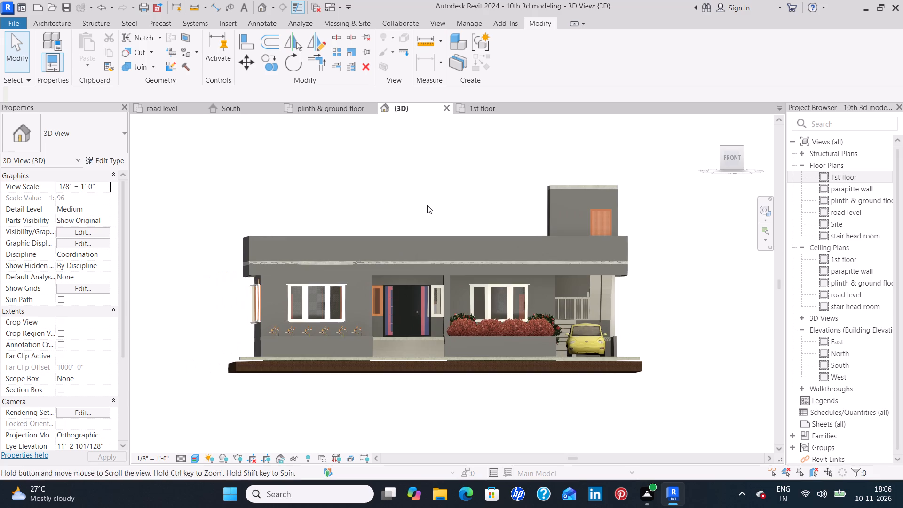
click(710, 123)
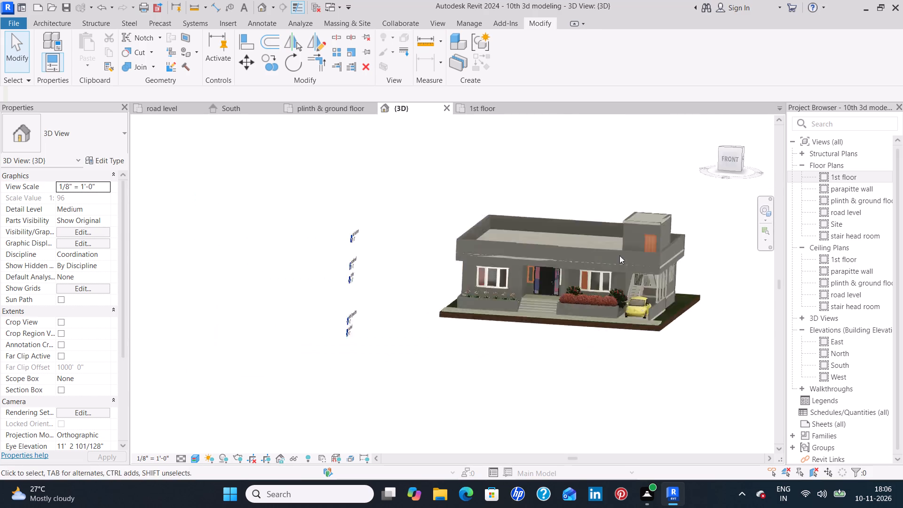
scroll(402, 212, up, 3)
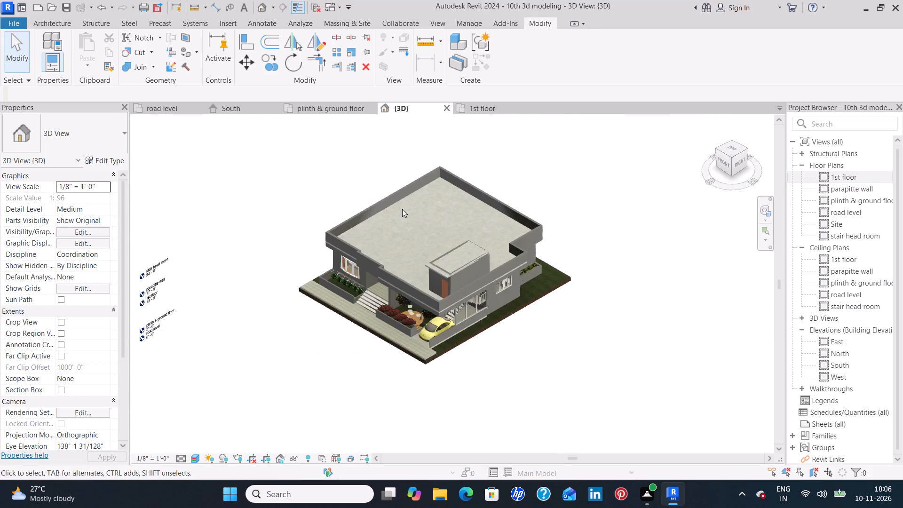
scroll(402, 209, up, 4)
middle_drag(402, 208, 397, 248)
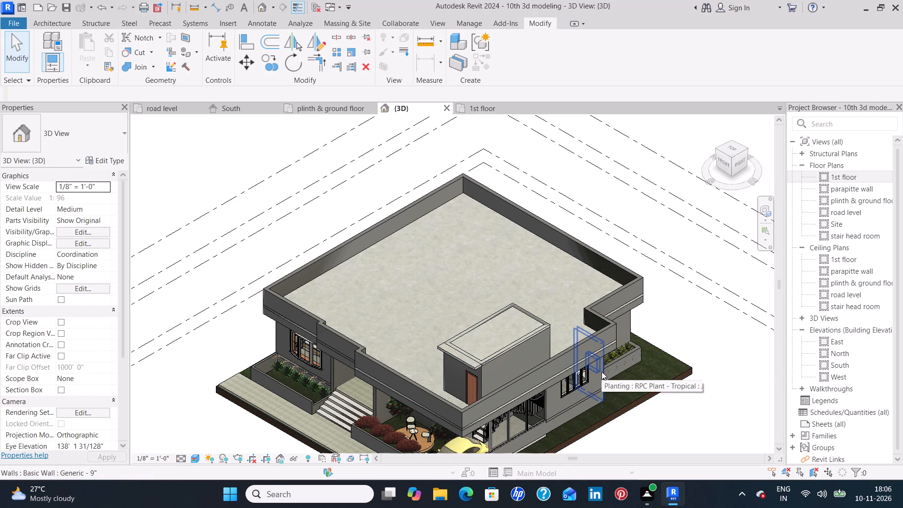
scroll(620, 399, up, 2)
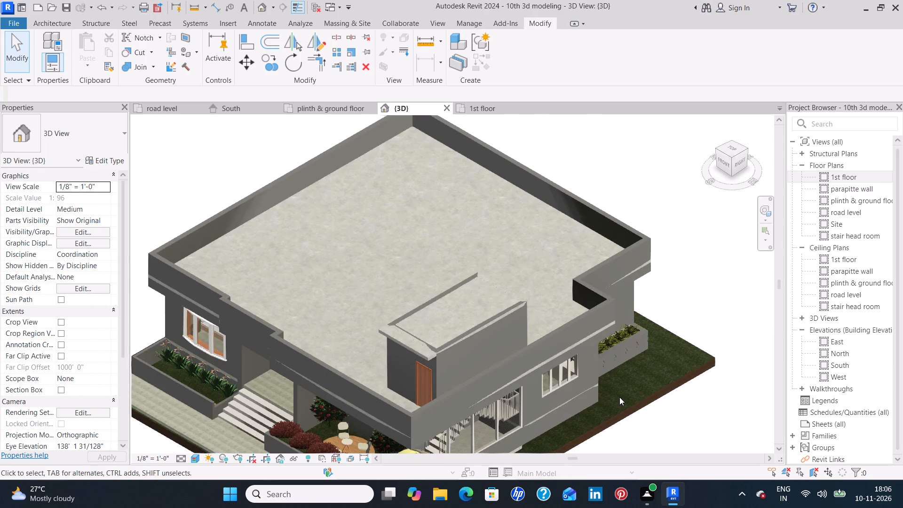
scroll(619, 397, up, 7)
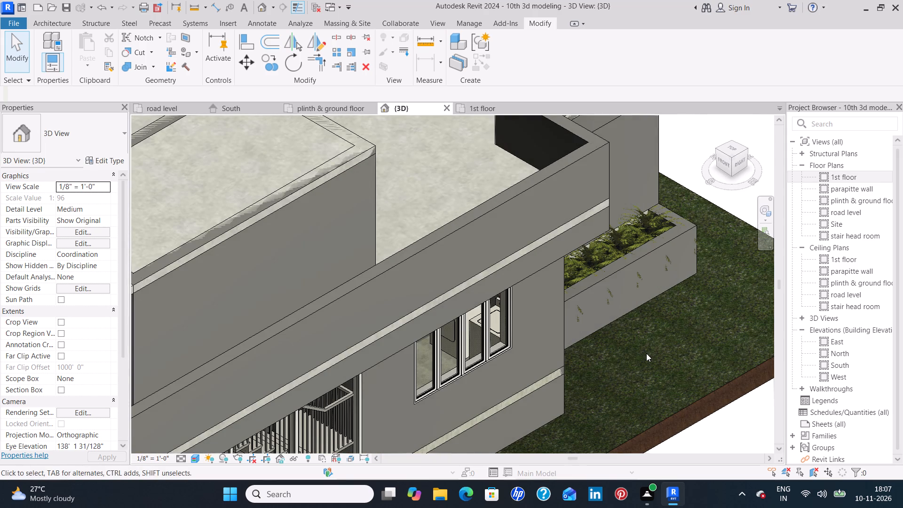
shift+middle_drag(646, 353, 616, 387)
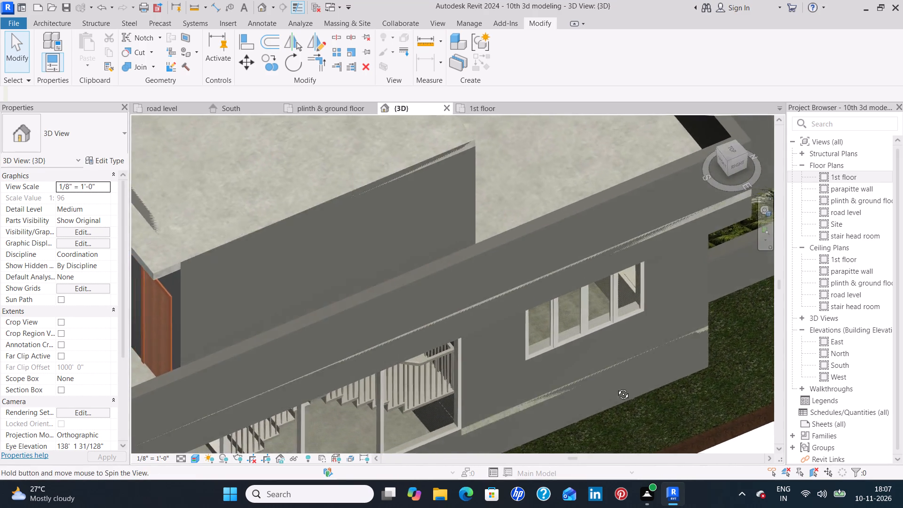
shift+middle_drag(616, 387, 597, 321)
middle_drag(618, 370, 592, 223)
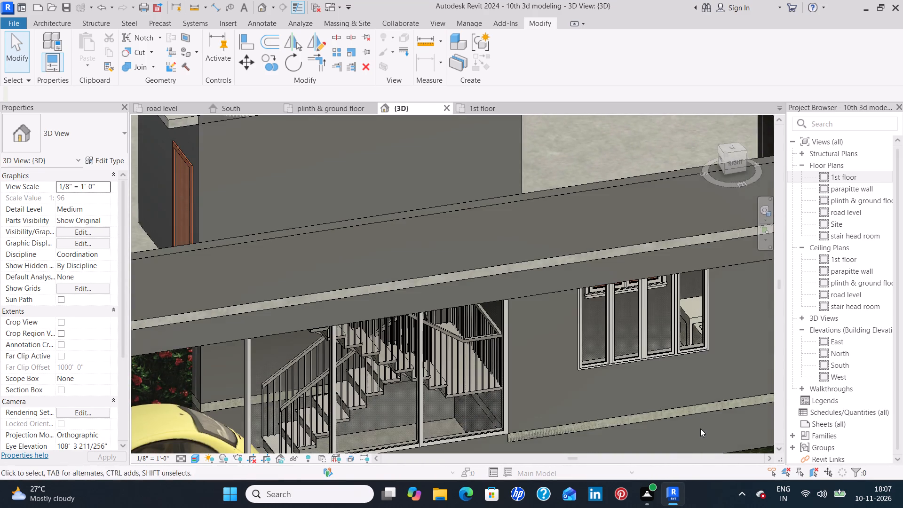
shift+middle_drag(700, 429, 684, 366)
middle_drag(668, 391, 580, 231)
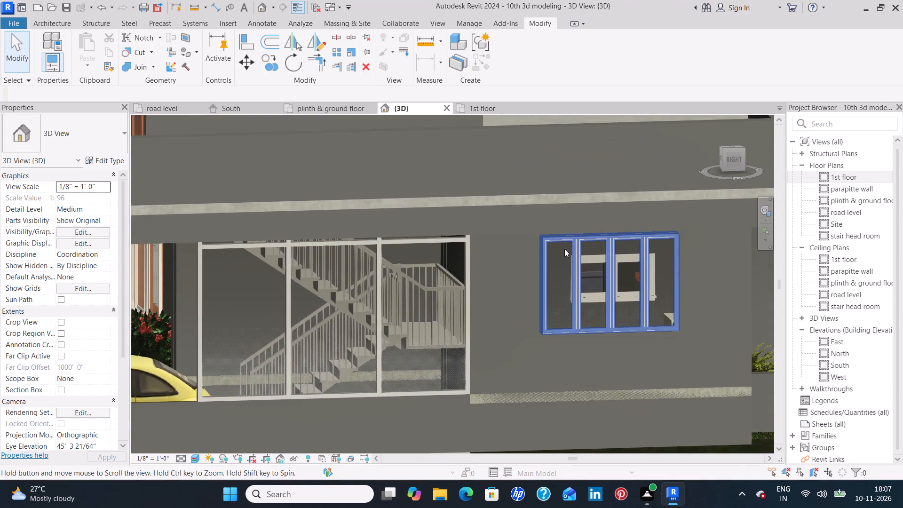
shift+middle_drag(660, 438, 651, 411)
middle_drag(640, 398, 525, 261)
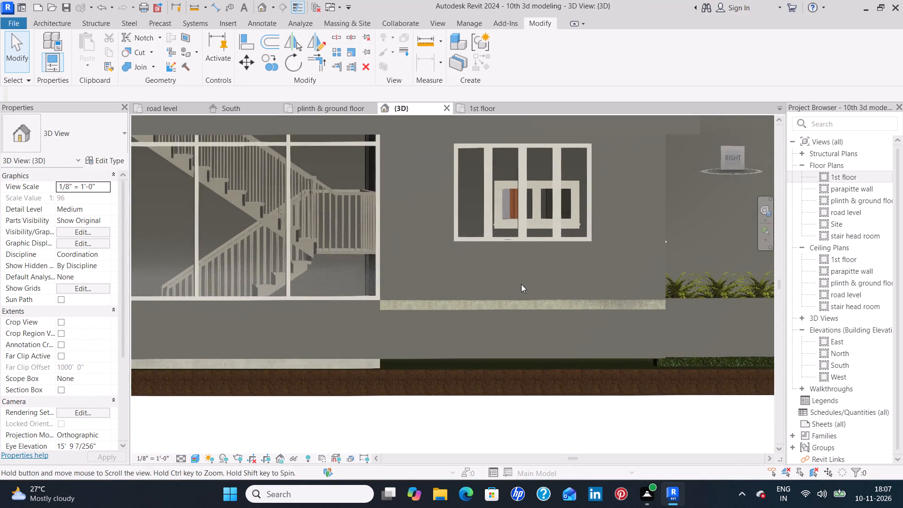
shift+middle_drag(570, 333, 566, 317)
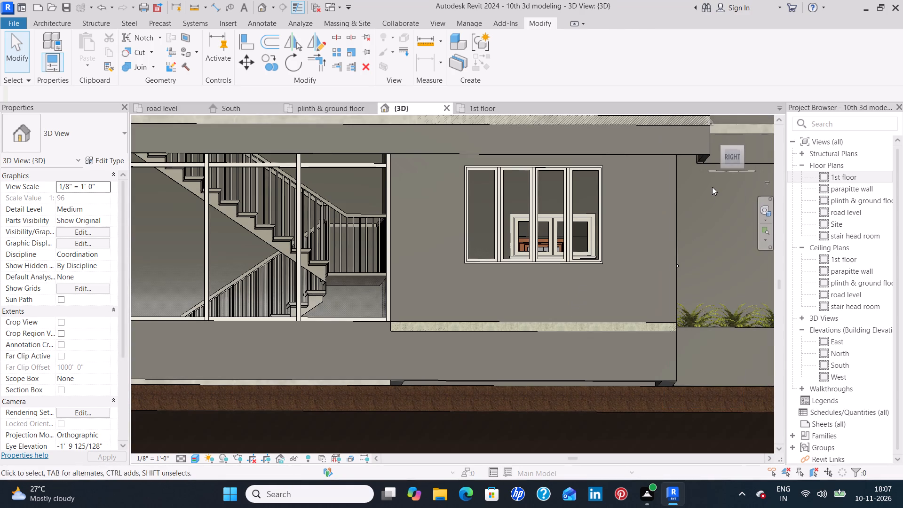
Start a new in-place model in the Casework category with the default name, facing the house's right side wall.
click(733, 151)
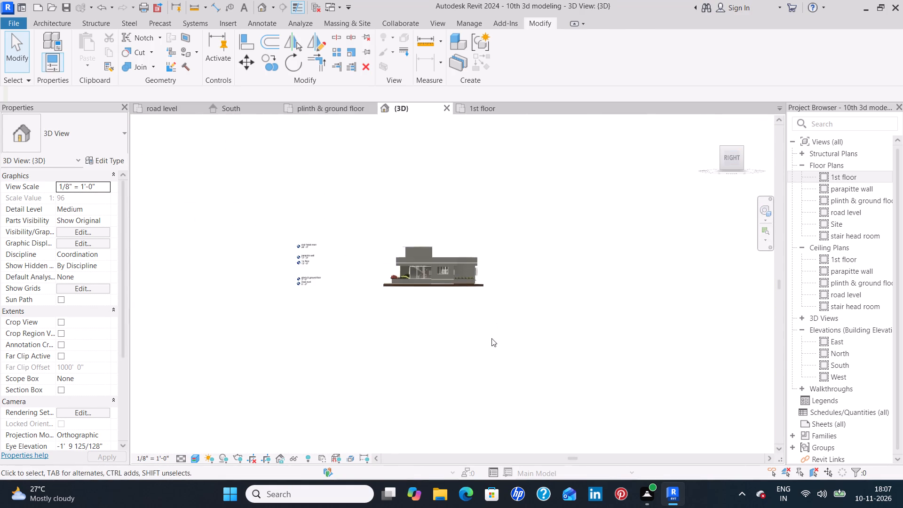
scroll(474, 332, up, 8)
middle_drag(539, 202, 550, 308)
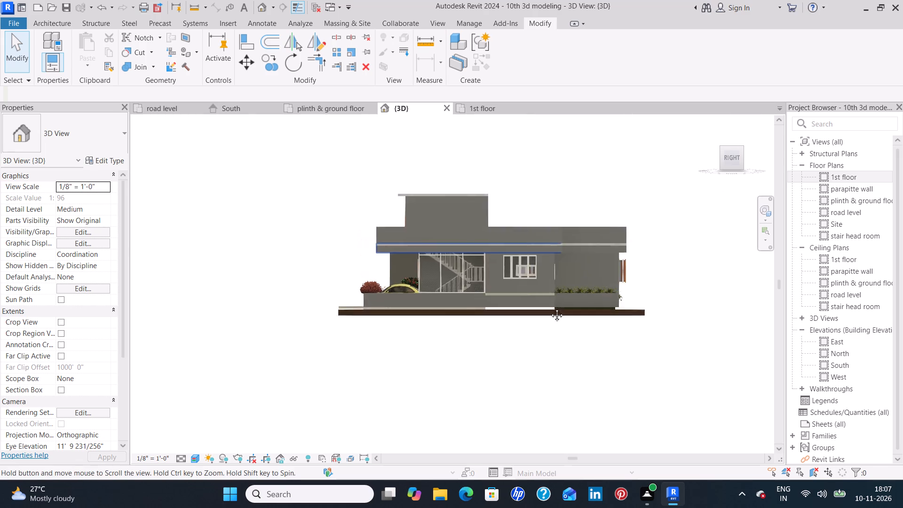
middle_drag(550, 308, 550, 317)
scroll(540, 331, up, 12)
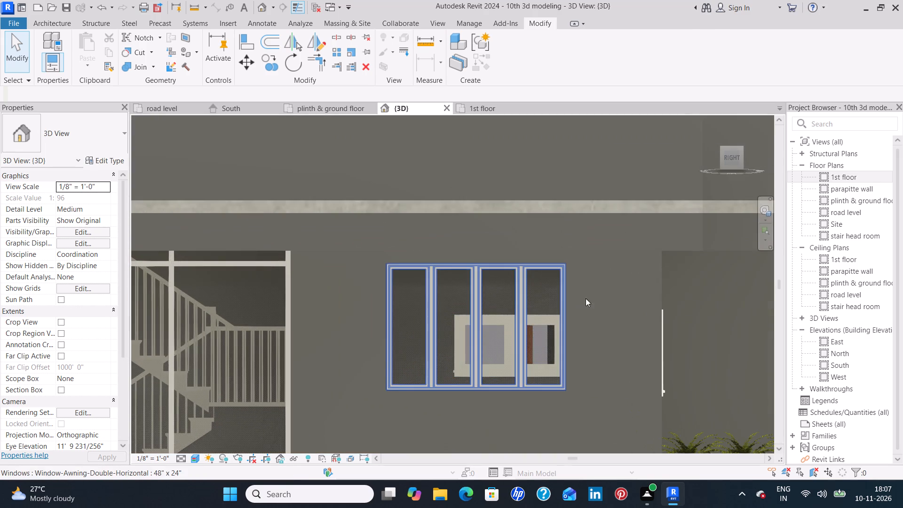
click(63, 21)
click(148, 62)
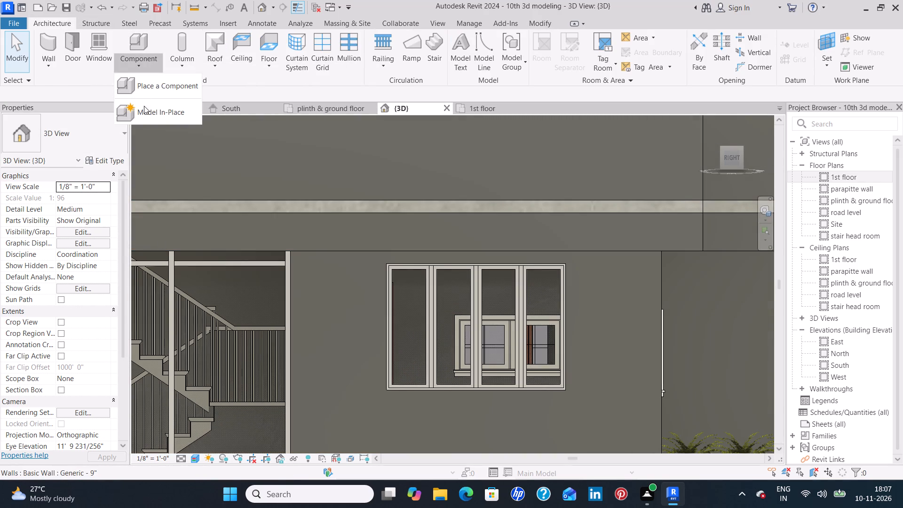
click(150, 111)
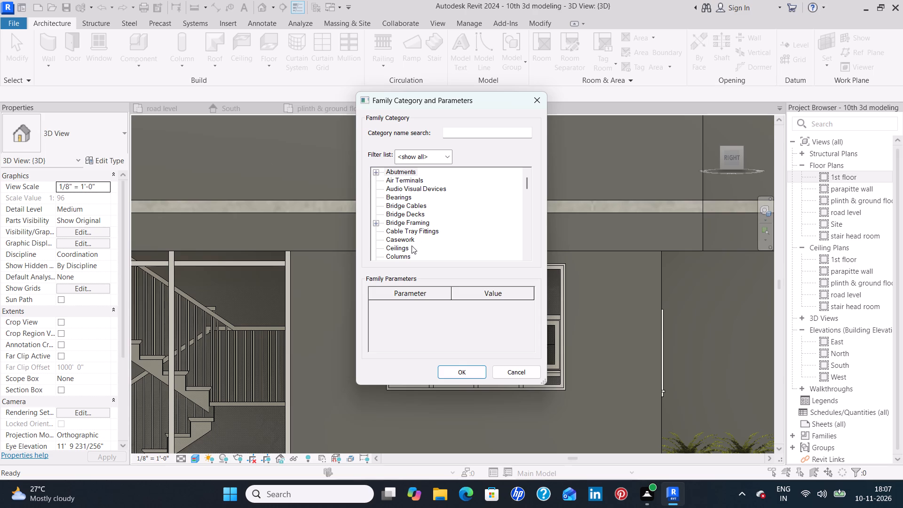
click(413, 237)
click(456, 379)
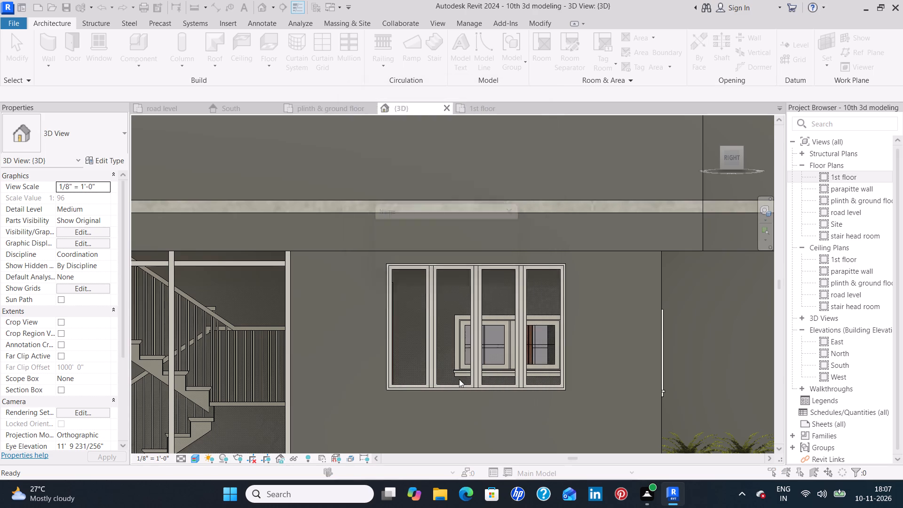
click(453, 263)
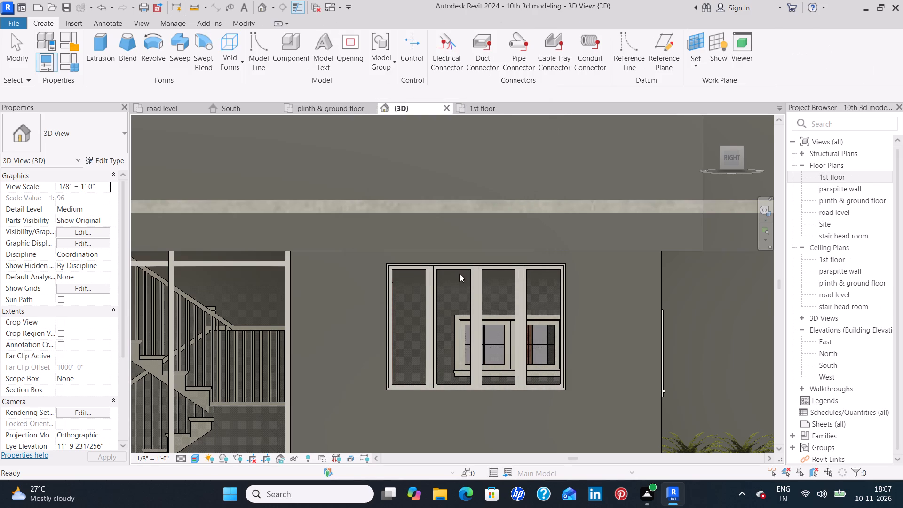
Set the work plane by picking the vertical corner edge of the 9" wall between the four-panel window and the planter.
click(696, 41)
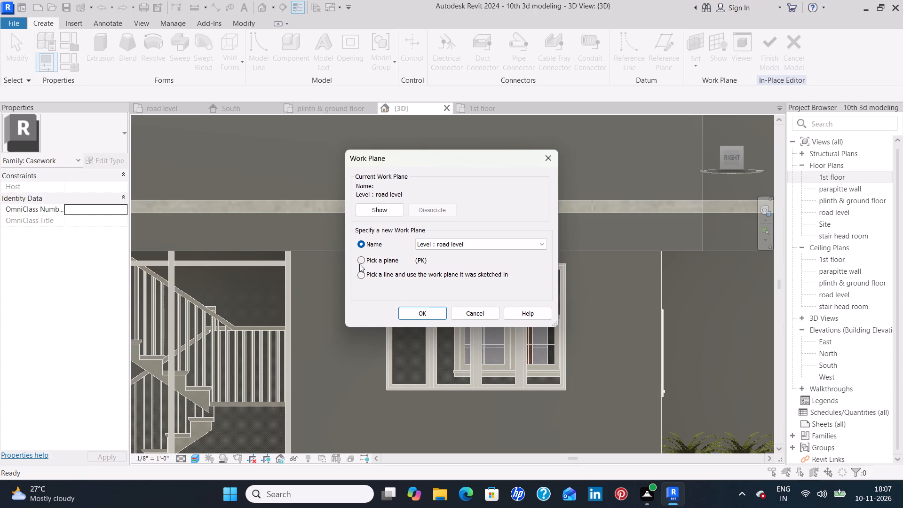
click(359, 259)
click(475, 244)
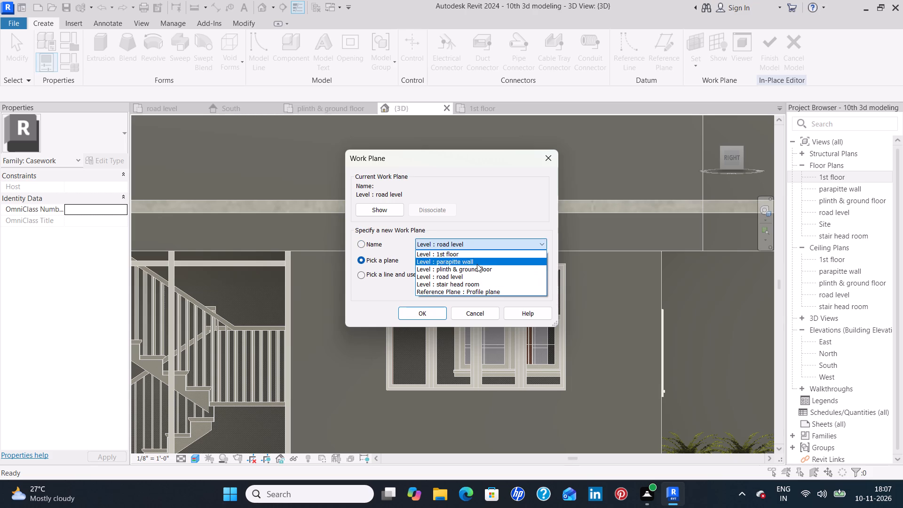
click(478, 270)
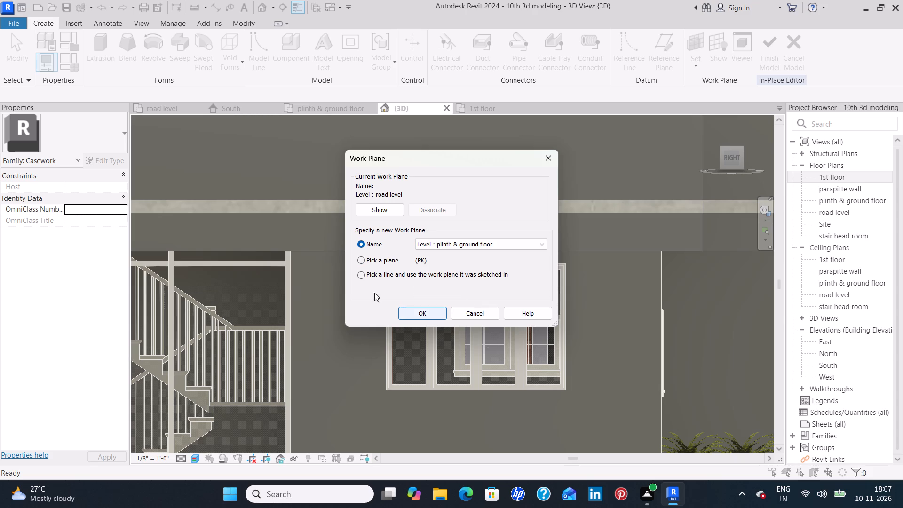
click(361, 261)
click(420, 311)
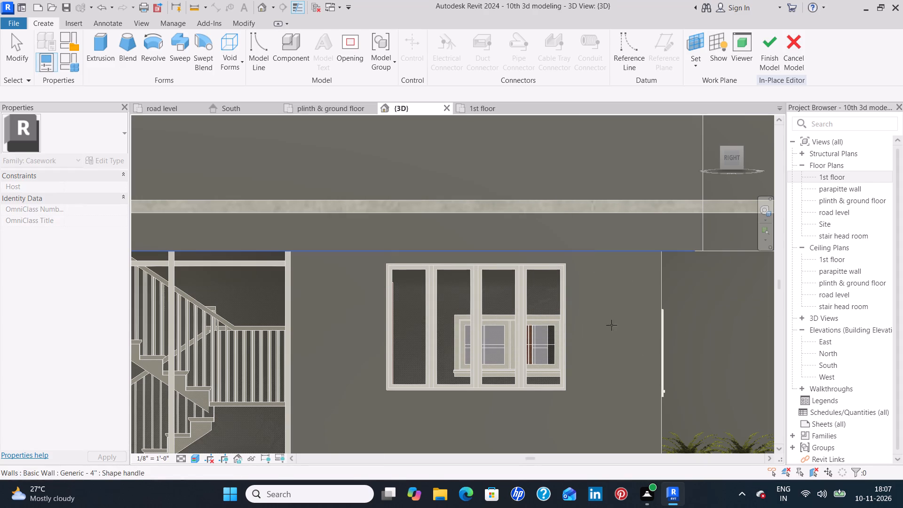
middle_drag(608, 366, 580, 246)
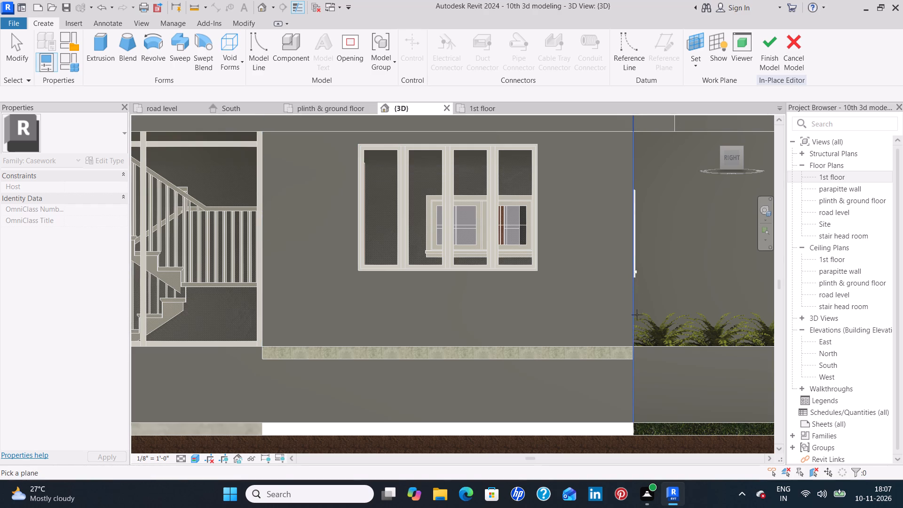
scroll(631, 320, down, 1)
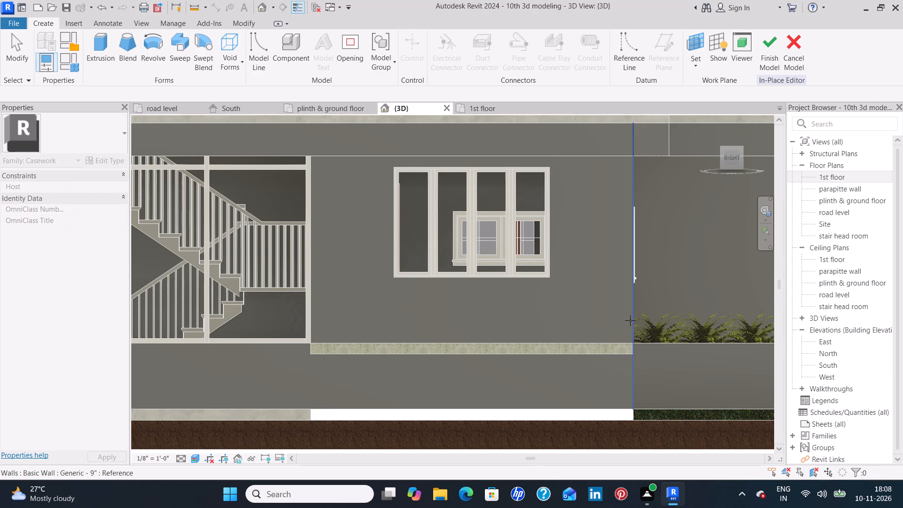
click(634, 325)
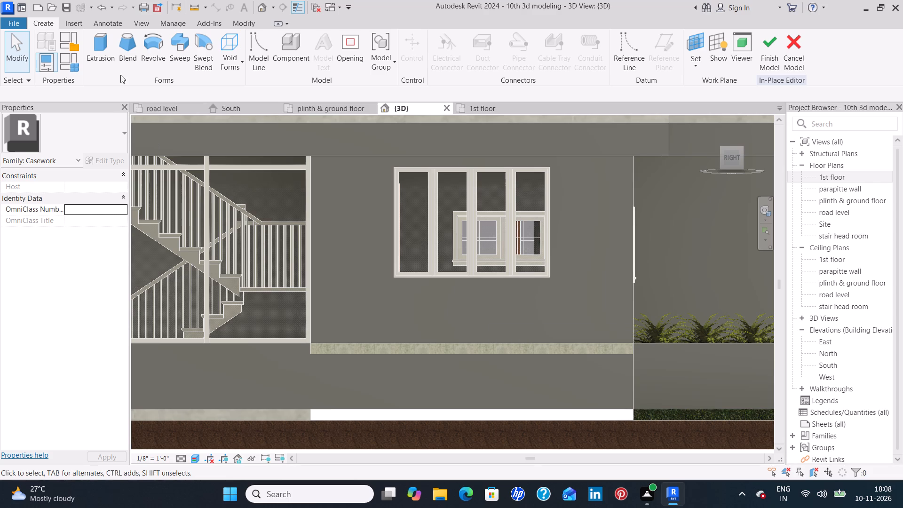
Start an Extrusion and pick its work plane again from the 9" wall's vertical corner edge beside the four-panel window.
click(103, 48)
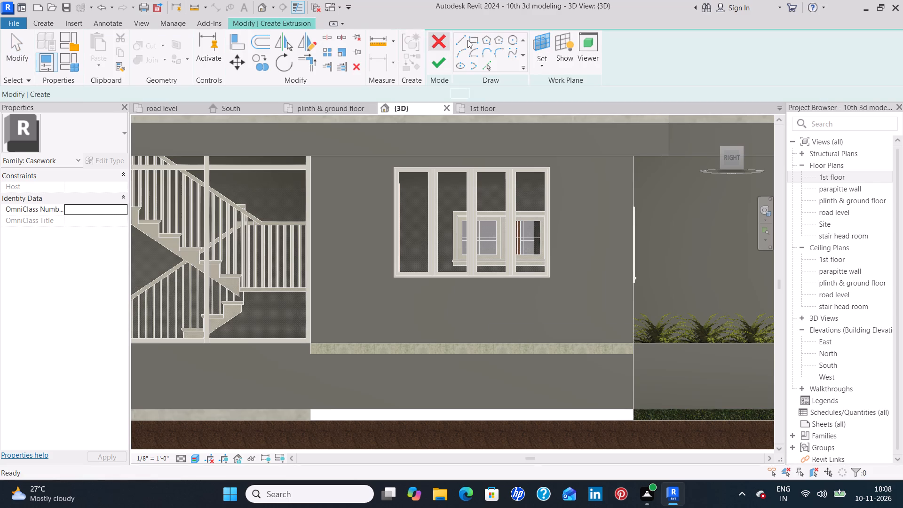
click(472, 39)
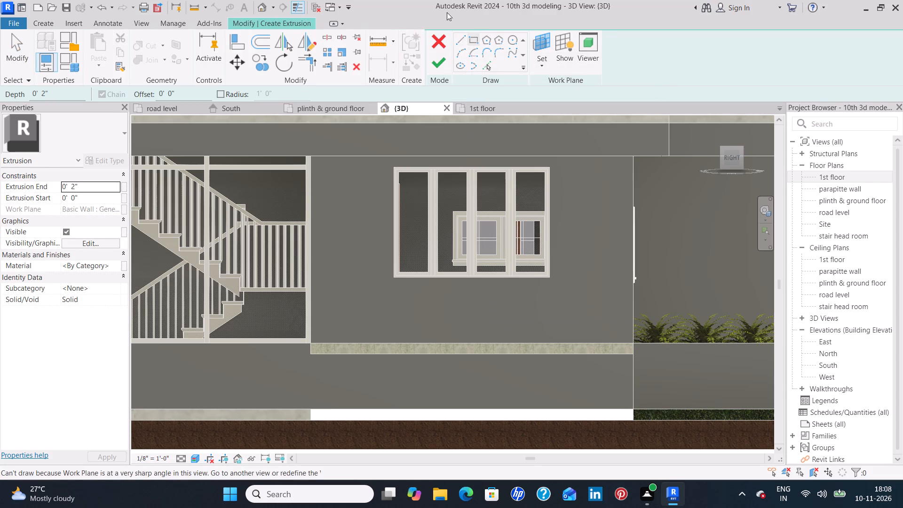
click(535, 39)
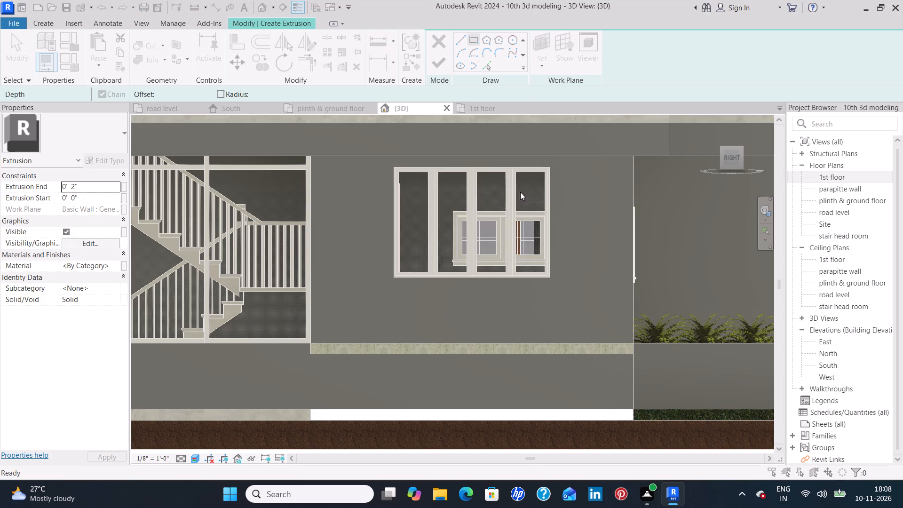
click(496, 246)
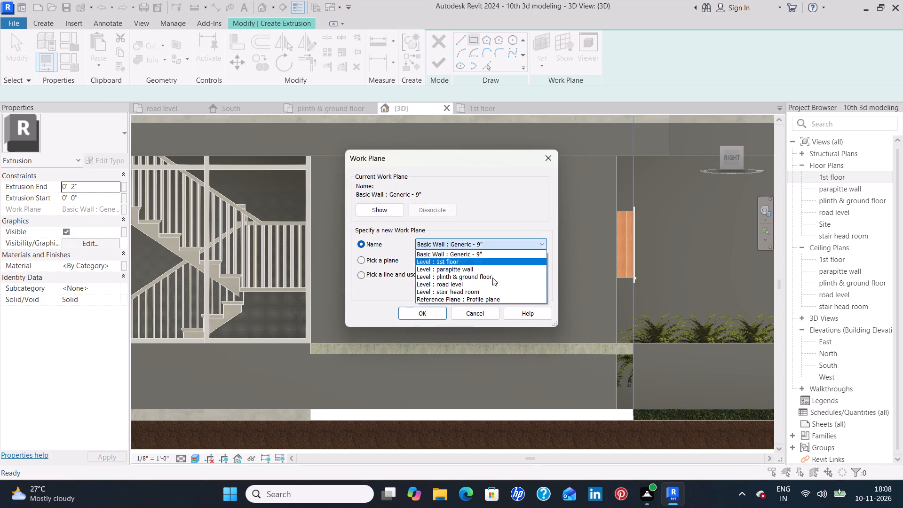
click(490, 277)
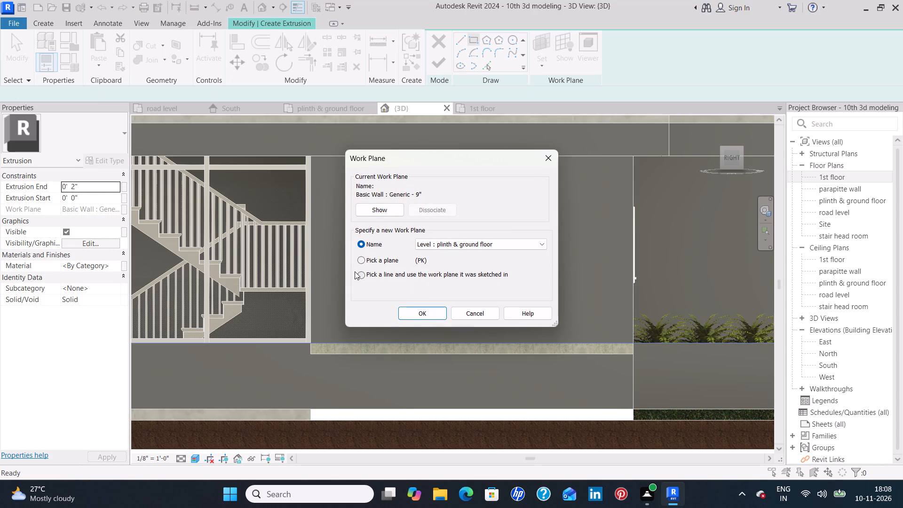
click(363, 261)
click(404, 310)
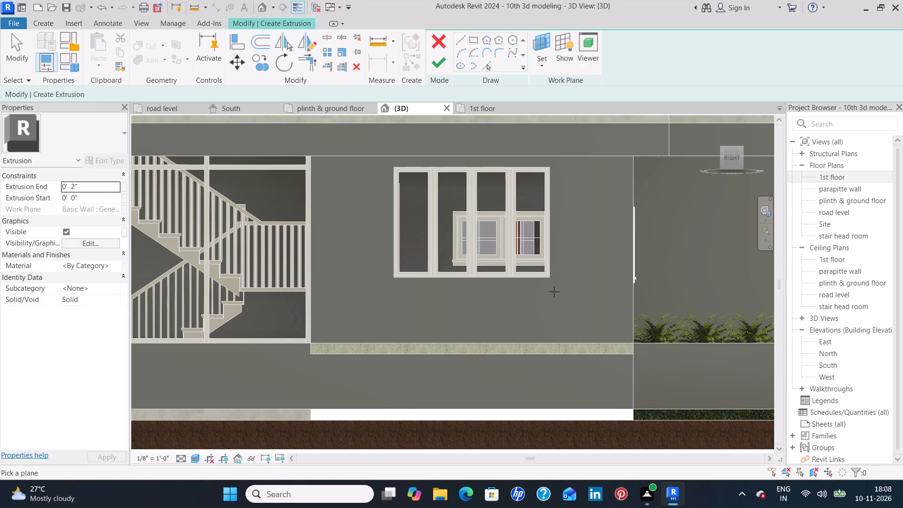
scroll(555, 276, up, 2)
middle_drag(558, 283, 568, 313)
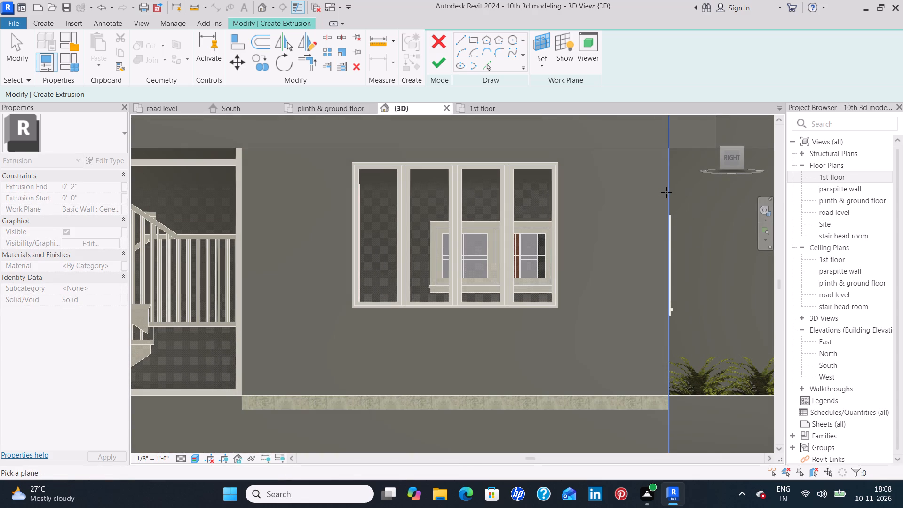
click(666, 192)
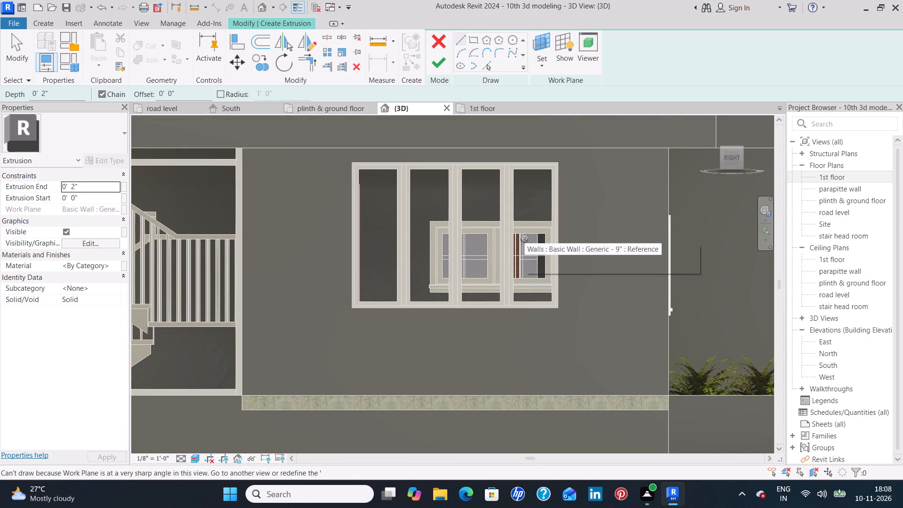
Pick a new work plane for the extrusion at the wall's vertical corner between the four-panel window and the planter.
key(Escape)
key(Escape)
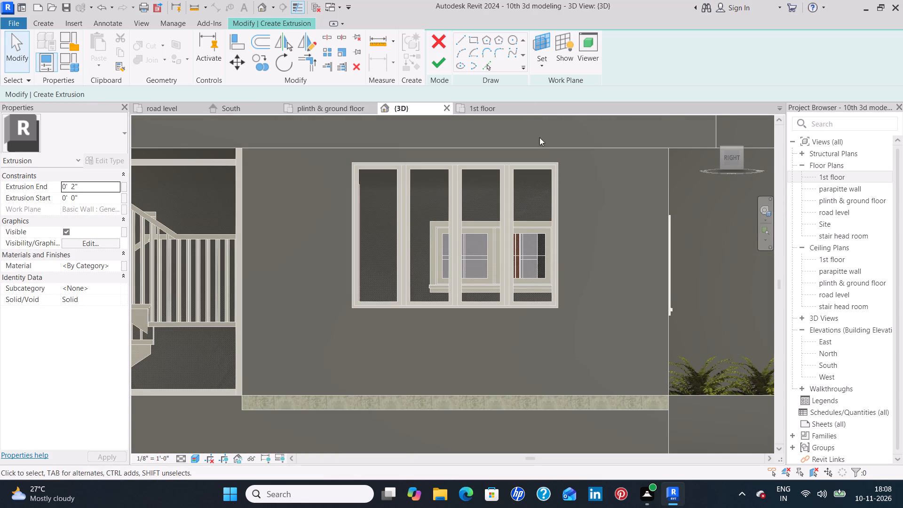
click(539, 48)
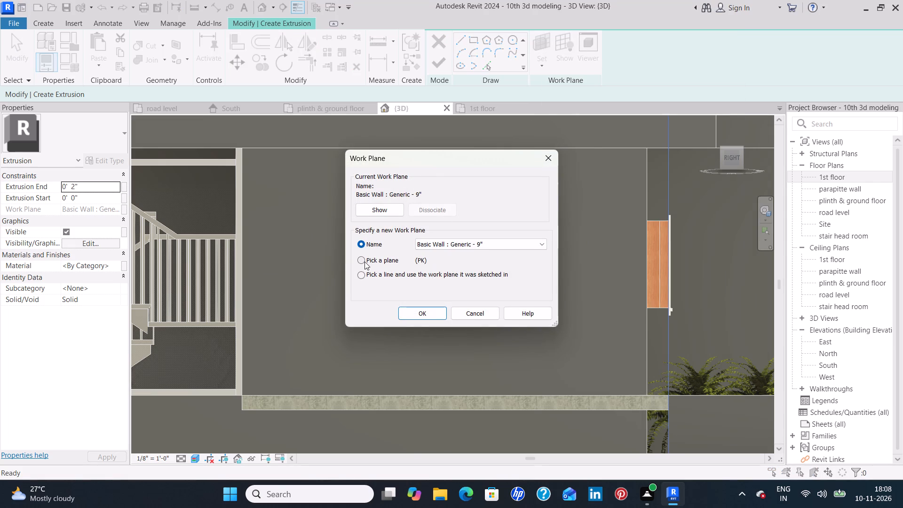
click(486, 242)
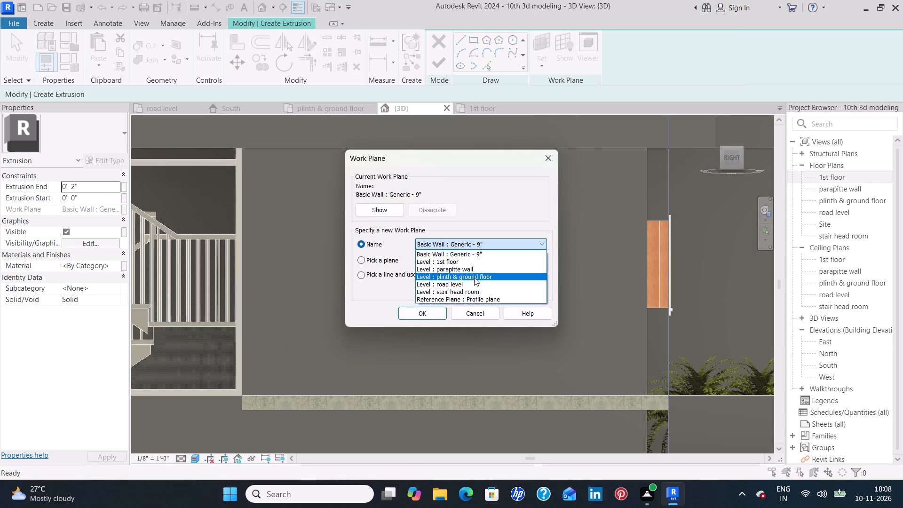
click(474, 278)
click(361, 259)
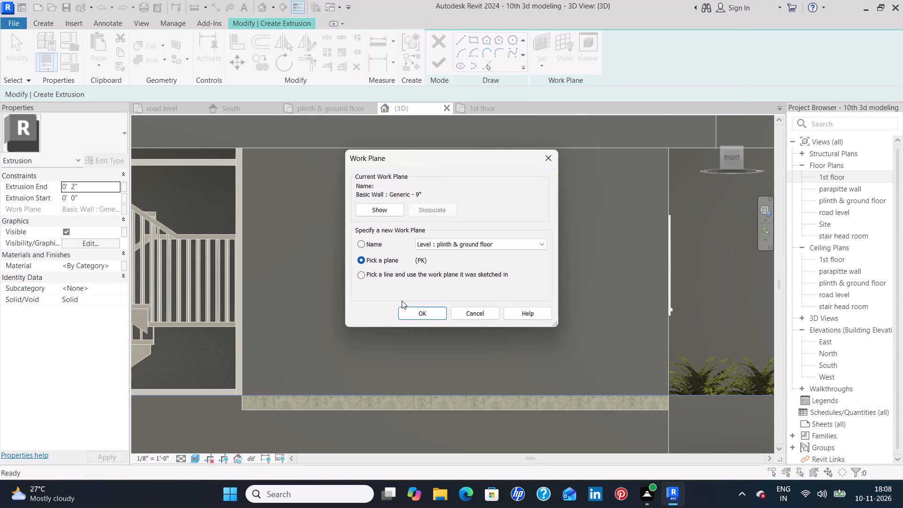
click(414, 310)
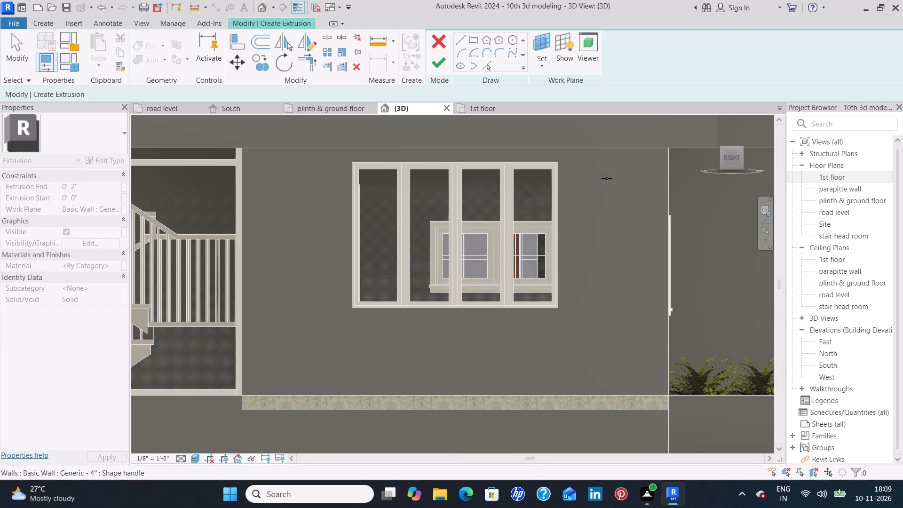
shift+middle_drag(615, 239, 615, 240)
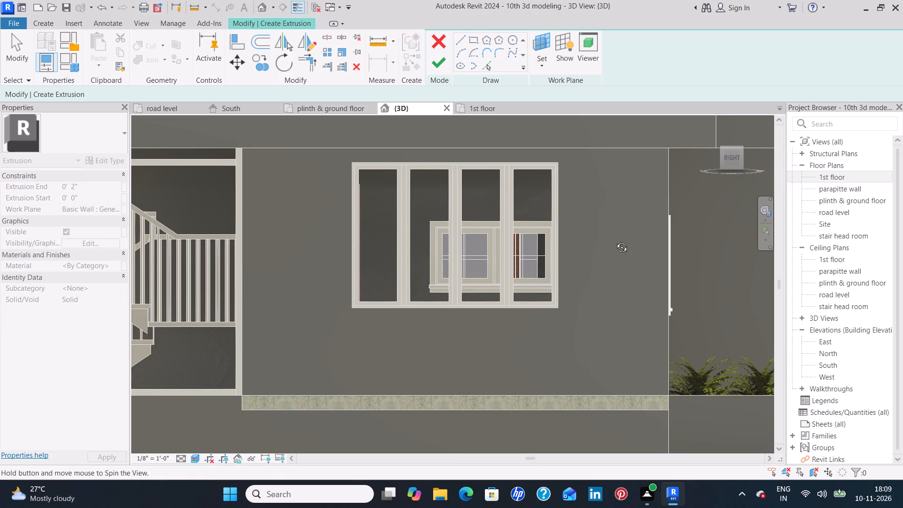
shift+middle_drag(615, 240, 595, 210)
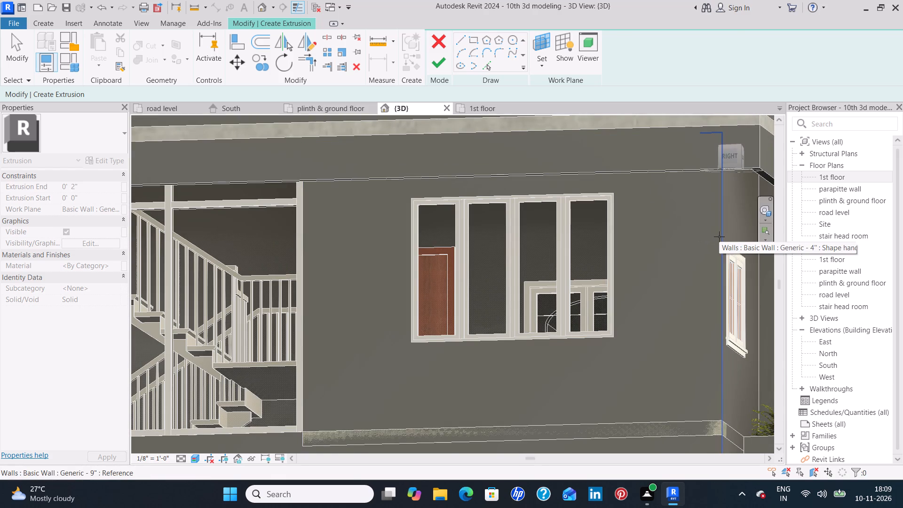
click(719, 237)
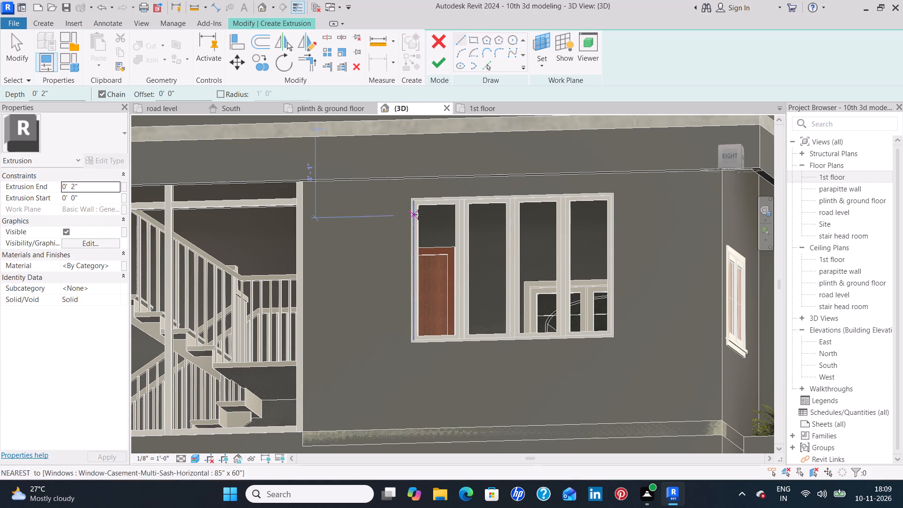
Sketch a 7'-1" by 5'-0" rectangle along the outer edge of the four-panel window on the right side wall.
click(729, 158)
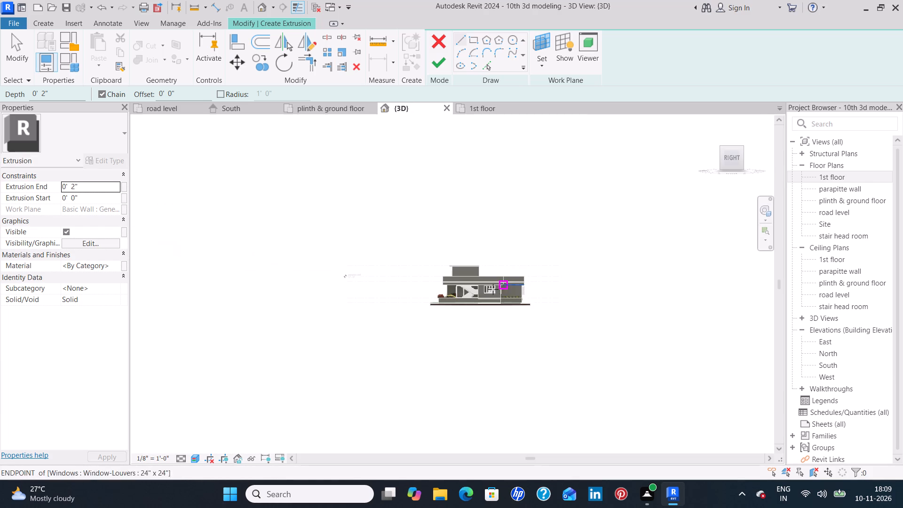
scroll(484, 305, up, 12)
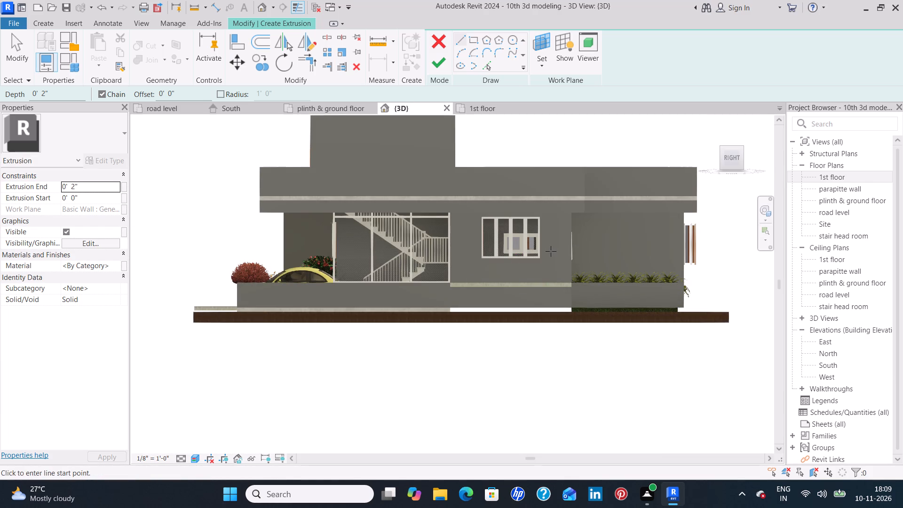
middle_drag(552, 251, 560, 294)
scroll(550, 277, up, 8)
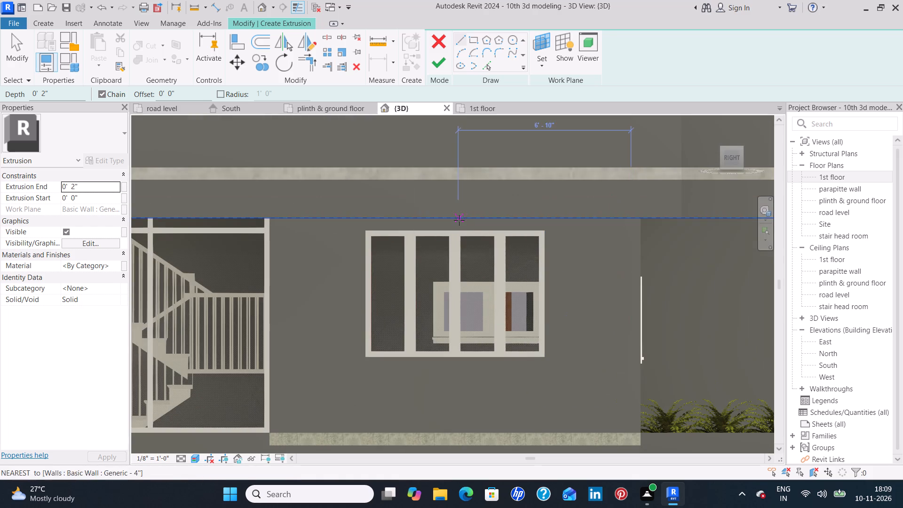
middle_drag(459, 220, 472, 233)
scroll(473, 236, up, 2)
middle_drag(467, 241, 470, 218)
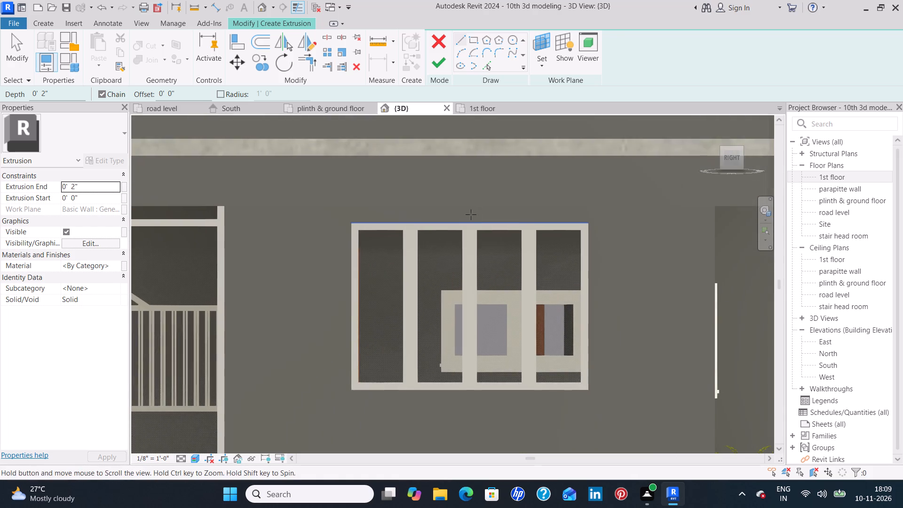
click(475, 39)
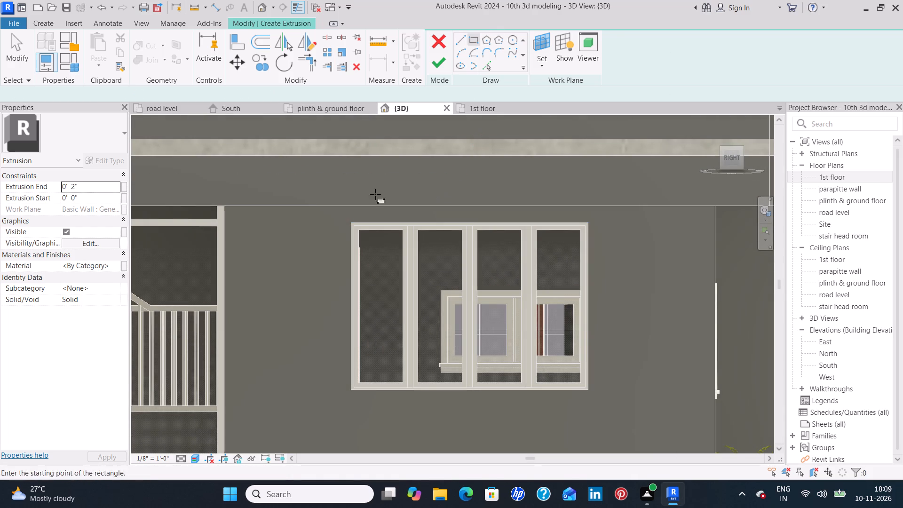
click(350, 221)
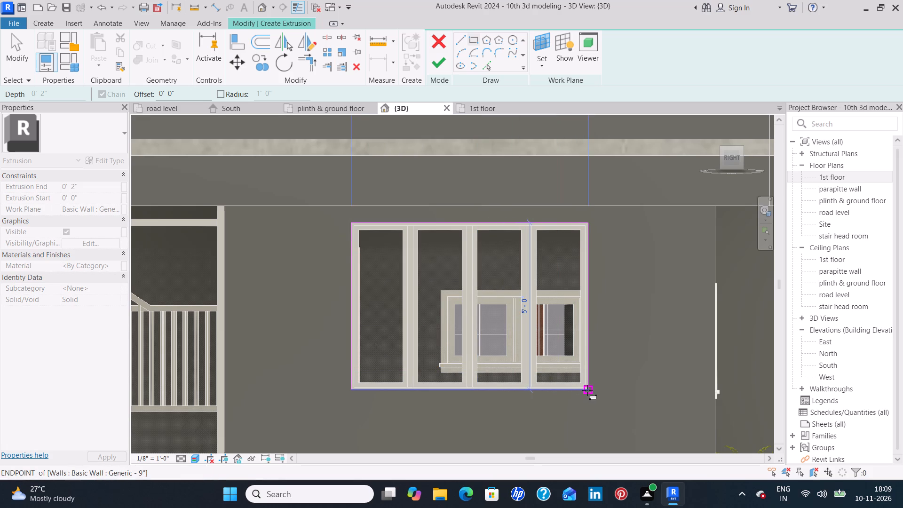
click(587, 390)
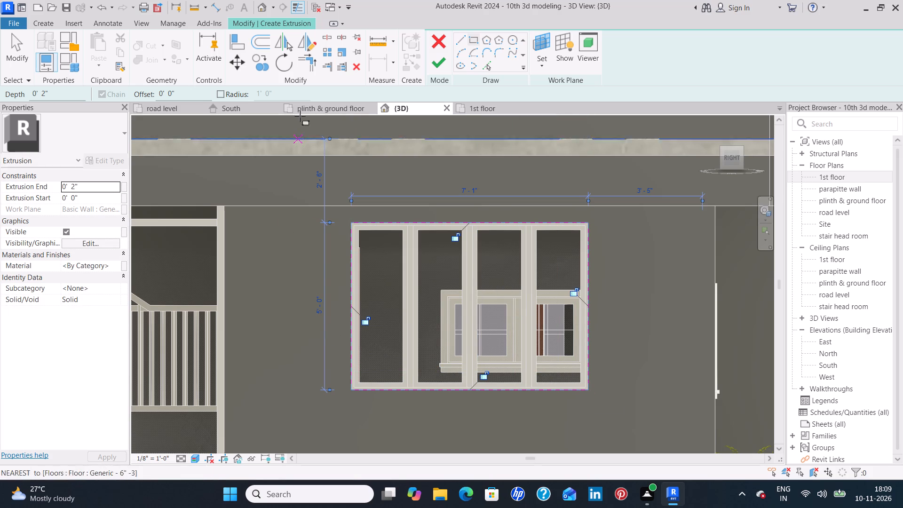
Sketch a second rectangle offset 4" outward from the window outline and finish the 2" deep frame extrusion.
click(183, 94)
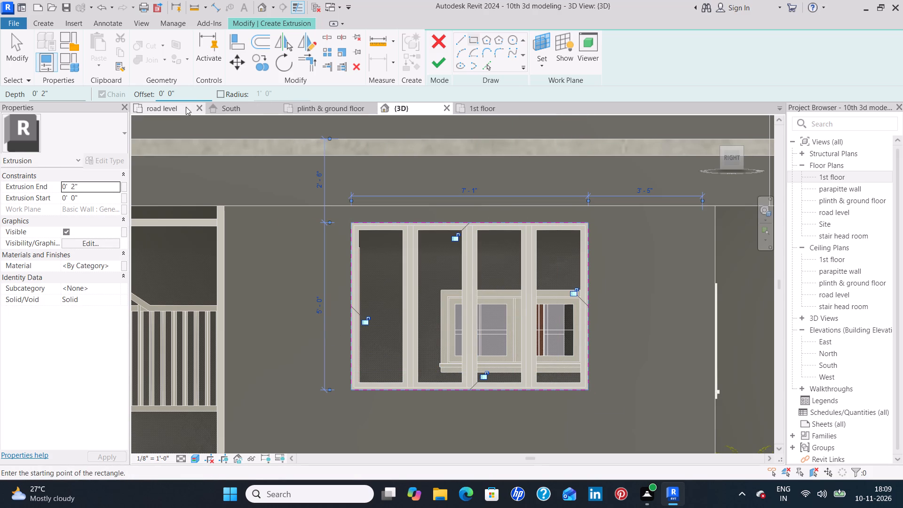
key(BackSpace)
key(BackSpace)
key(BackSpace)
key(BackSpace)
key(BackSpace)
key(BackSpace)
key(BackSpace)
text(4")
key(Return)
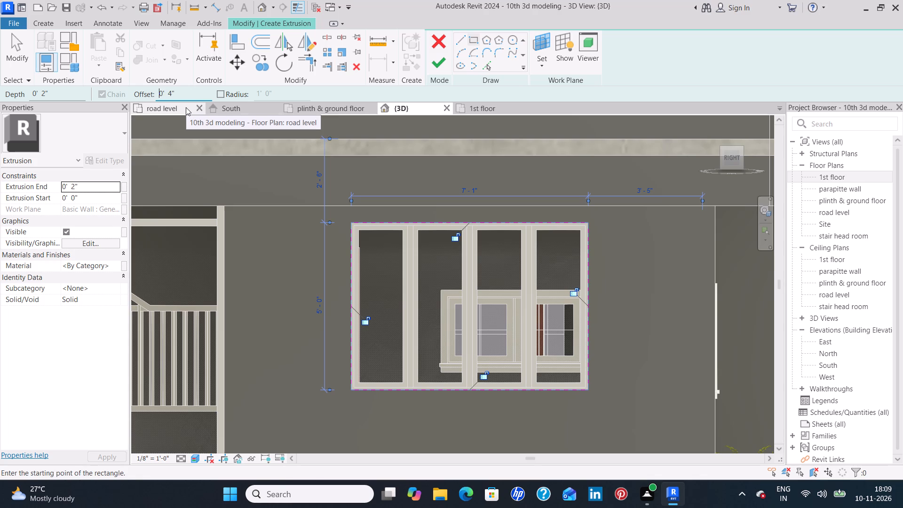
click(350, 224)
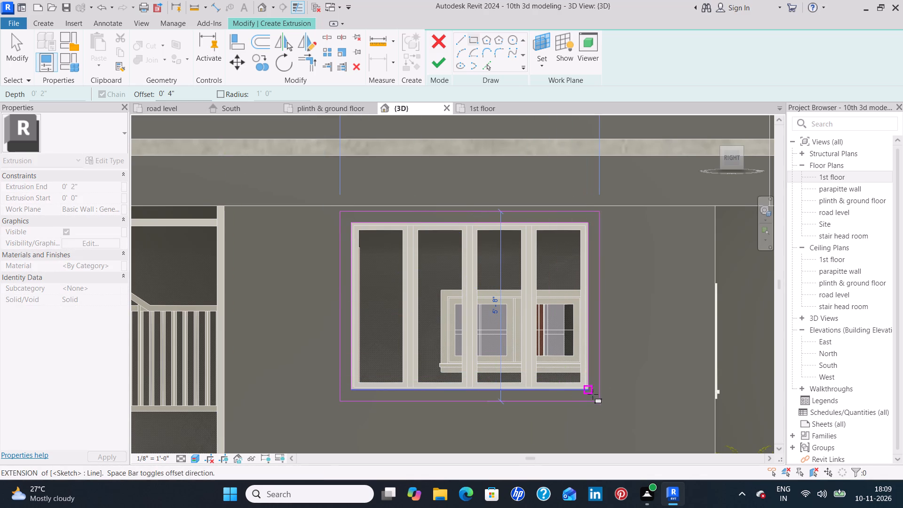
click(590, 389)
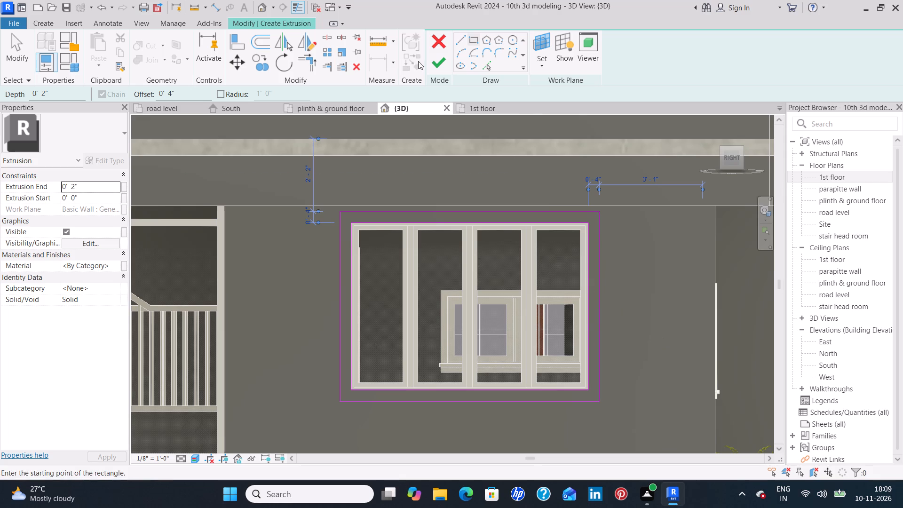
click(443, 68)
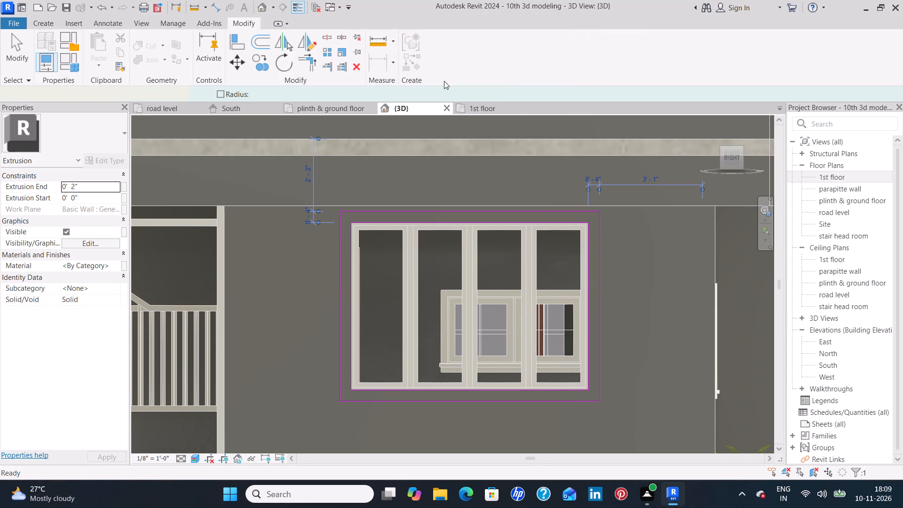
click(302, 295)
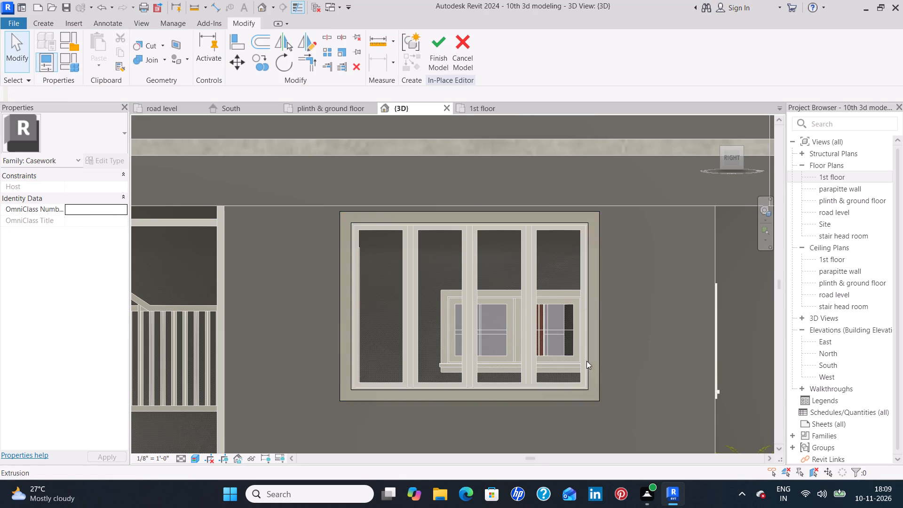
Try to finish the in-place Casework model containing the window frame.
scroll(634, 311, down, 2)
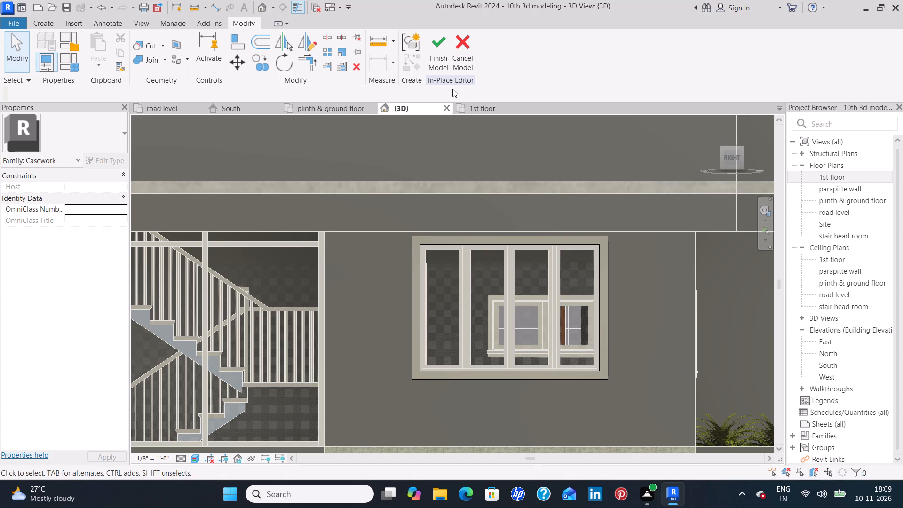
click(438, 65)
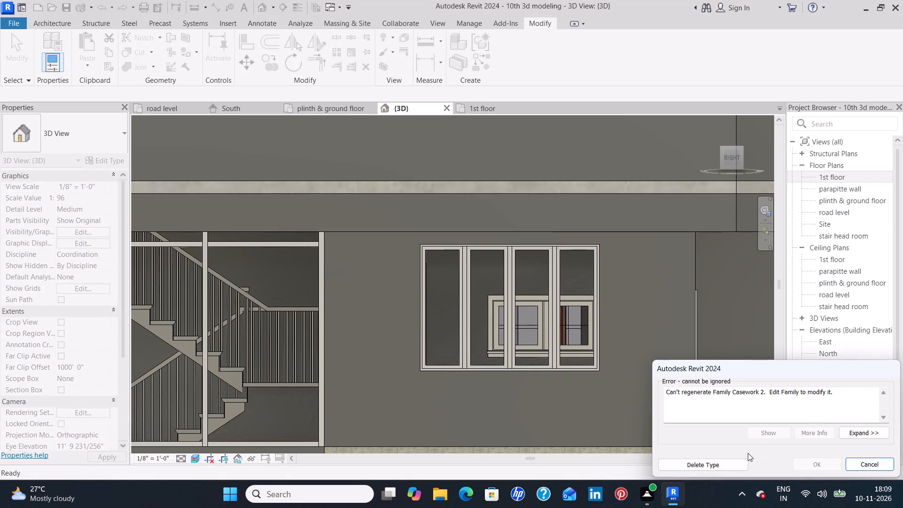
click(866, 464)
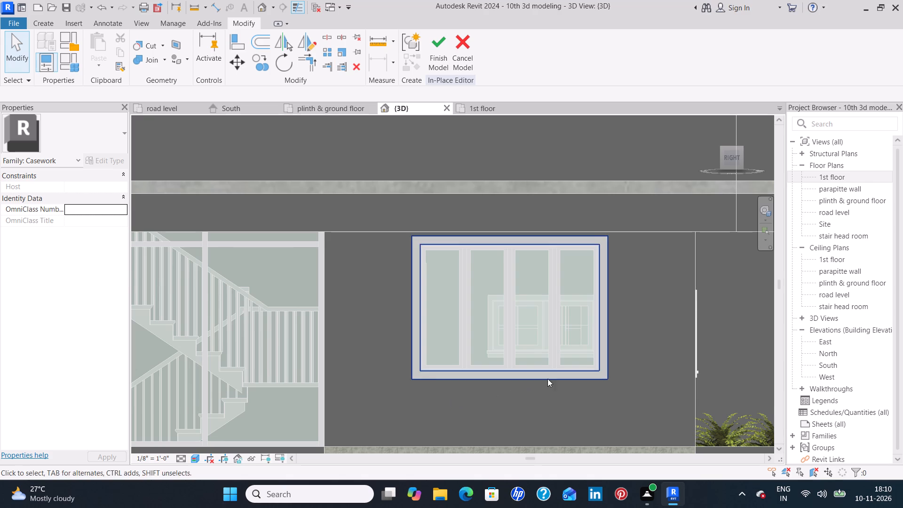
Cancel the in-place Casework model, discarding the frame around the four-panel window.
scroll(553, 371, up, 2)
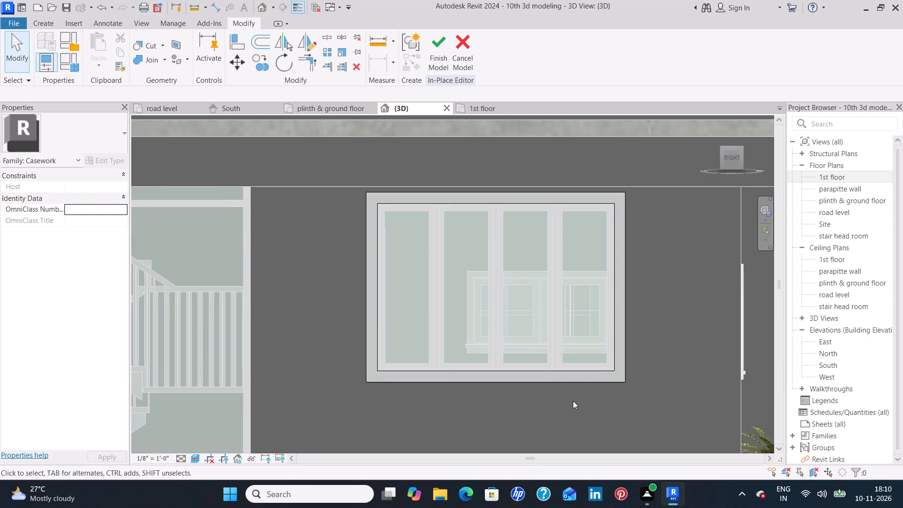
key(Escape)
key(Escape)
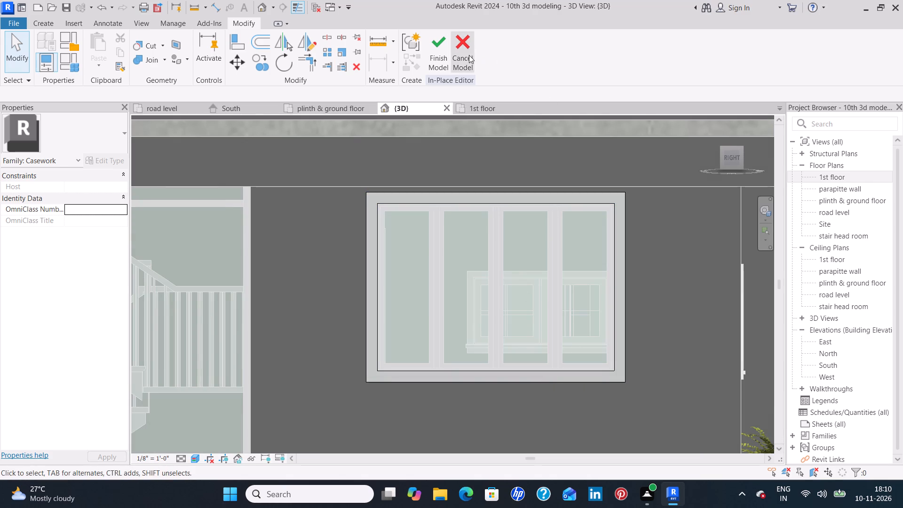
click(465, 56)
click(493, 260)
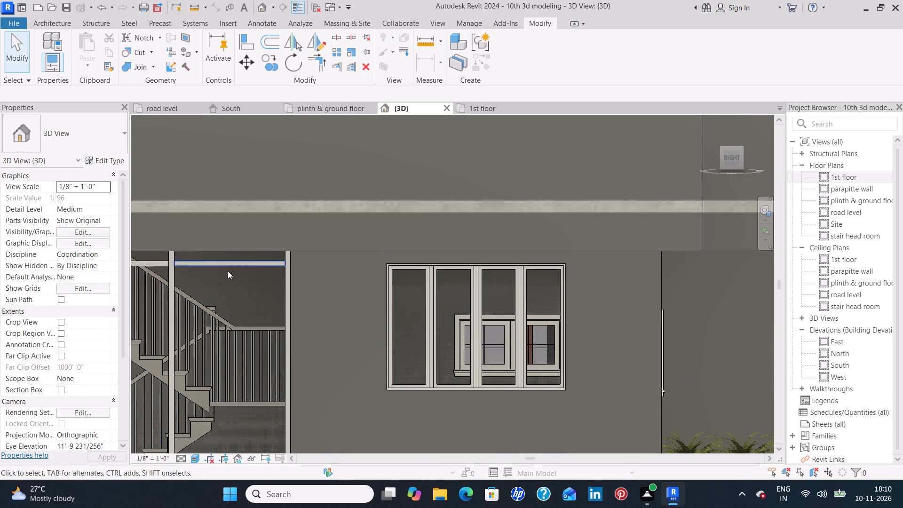
Examine the four-panel window wall, the house front, the roof and the parapet from the side and in the home 3D view.
scroll(455, 346, up, 3)
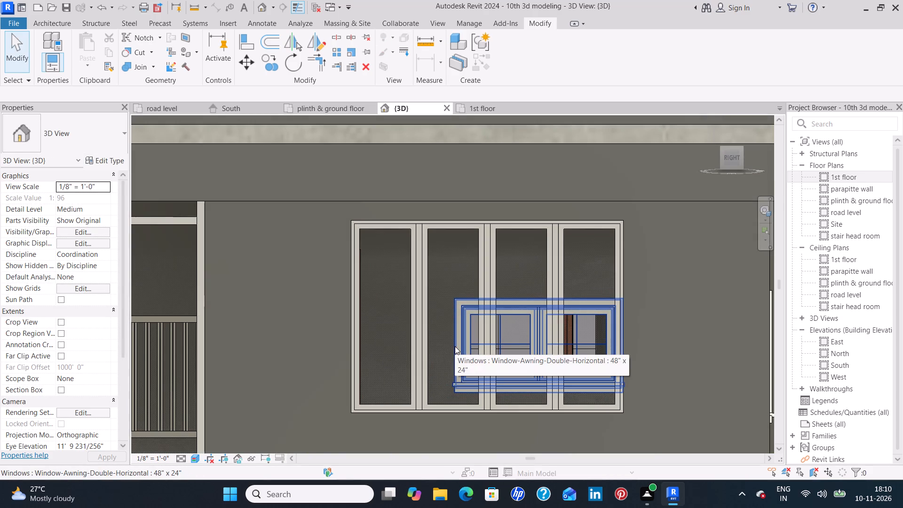
scroll(550, 282, down, 5)
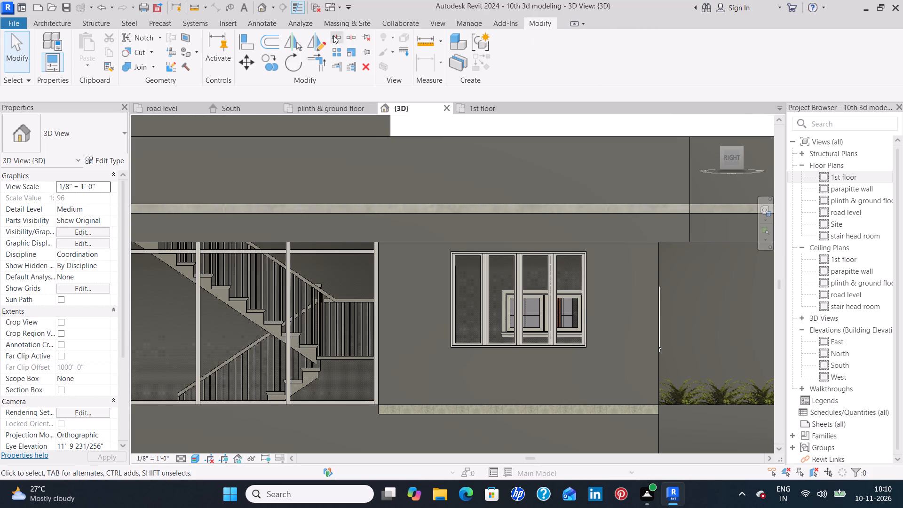
click(56, 23)
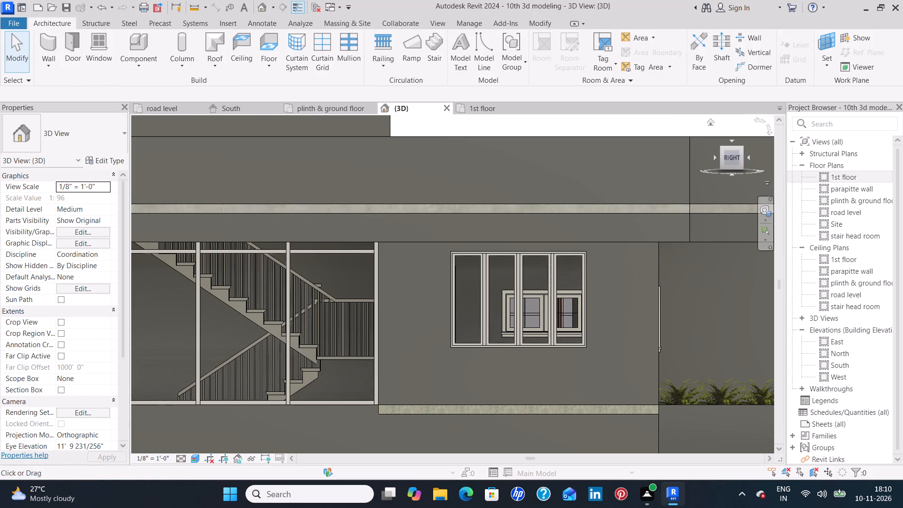
click(708, 124)
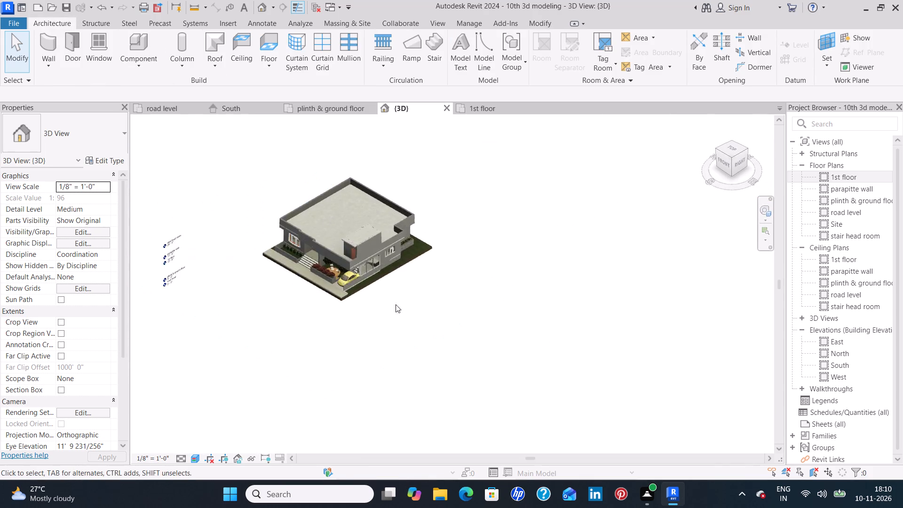
scroll(352, 294, up, 3)
scroll(449, 294, up, 8)
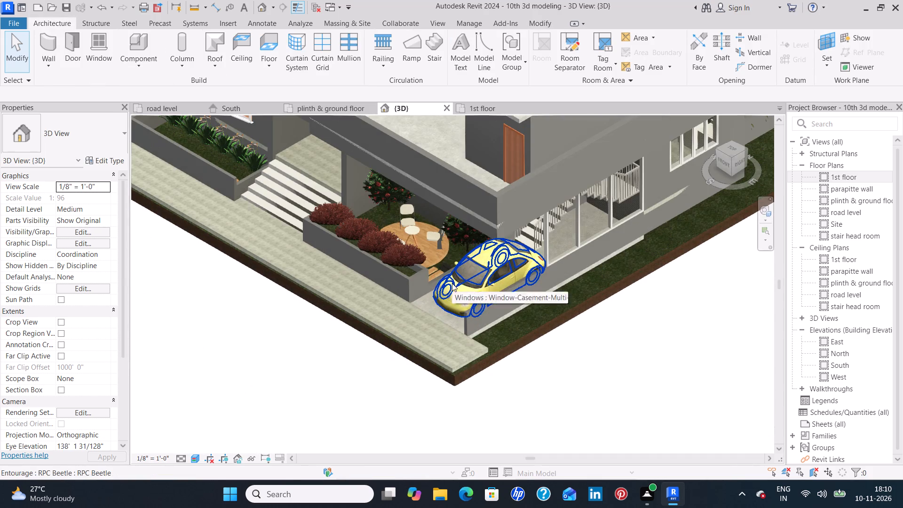
middle_drag(421, 238, 404, 341)
scroll(406, 343, up, 3)
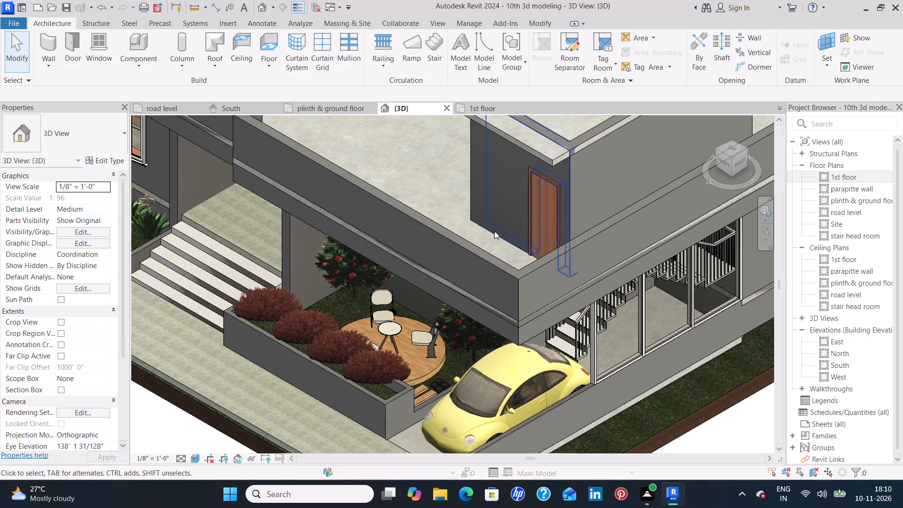
scroll(469, 200, down, 1)
middle_drag(466, 200, 479, 302)
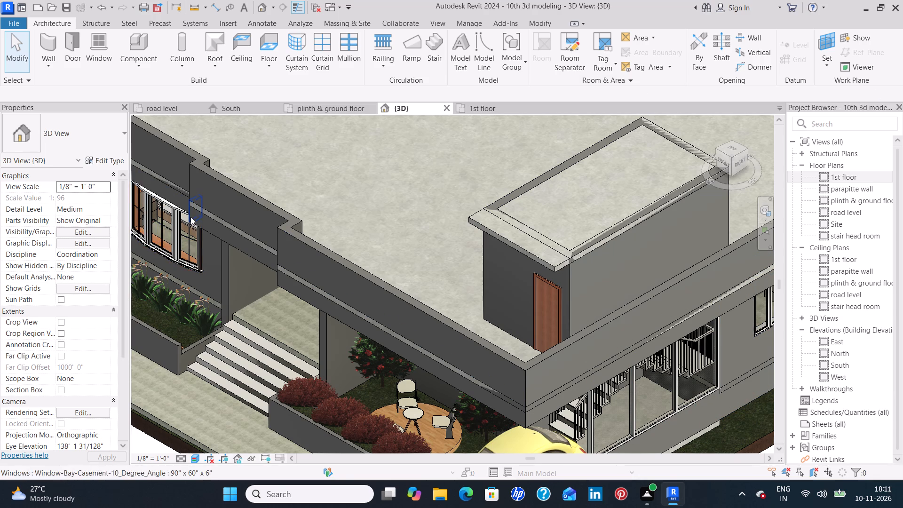
Start a new in-place Casework model from the front 3D view, keeping the default name.
right_drag(193, 198, 221, 192)
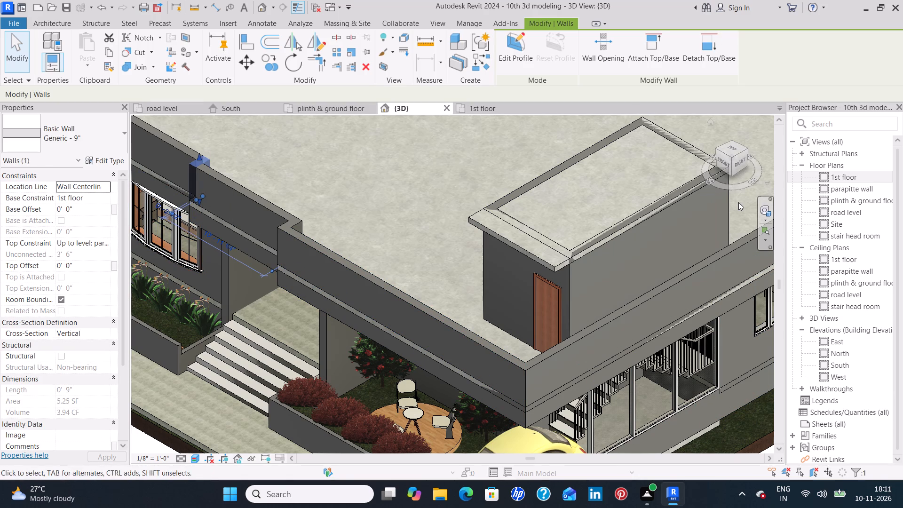
scroll(661, 327, down, 3)
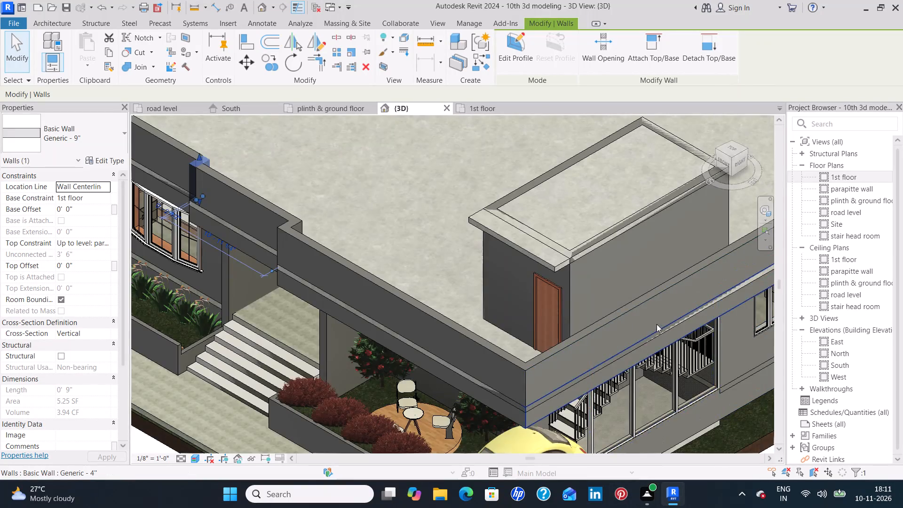
scroll(657, 324, down, 1)
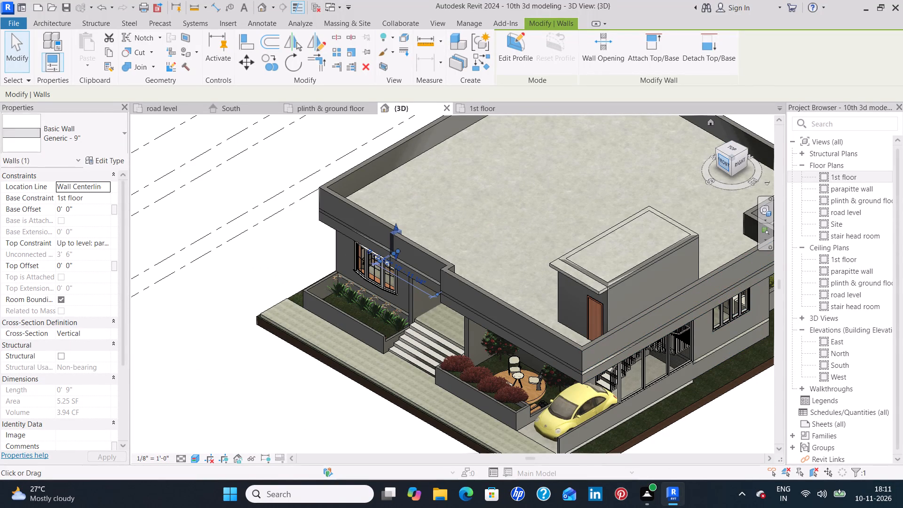
click(724, 165)
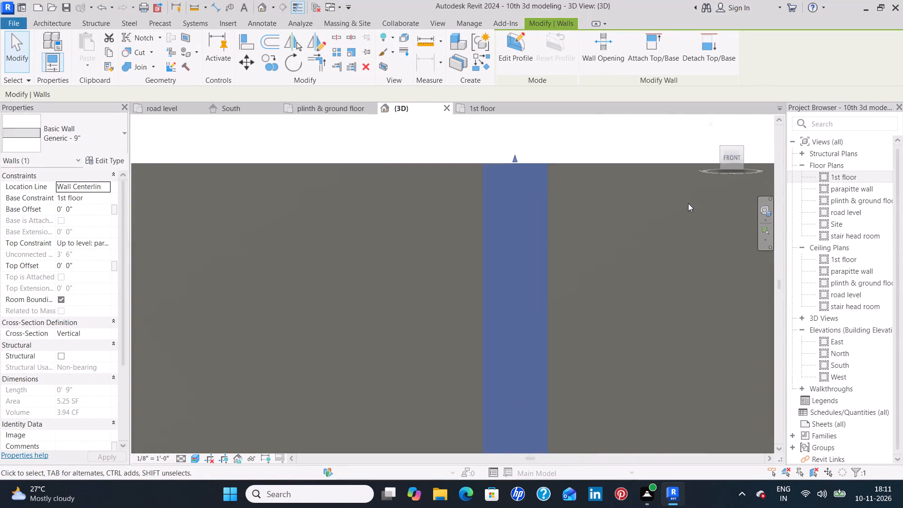
scroll(689, 201, down, 8)
click(577, 152)
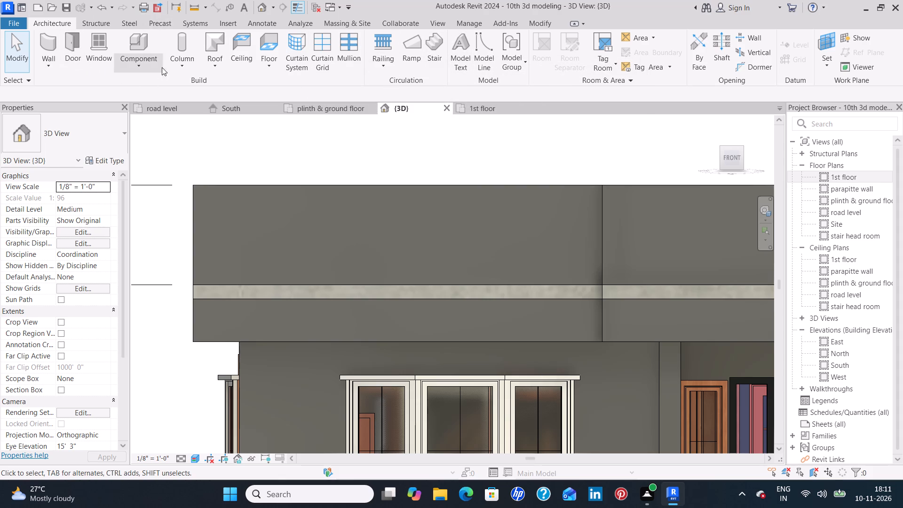
click(143, 63)
click(152, 105)
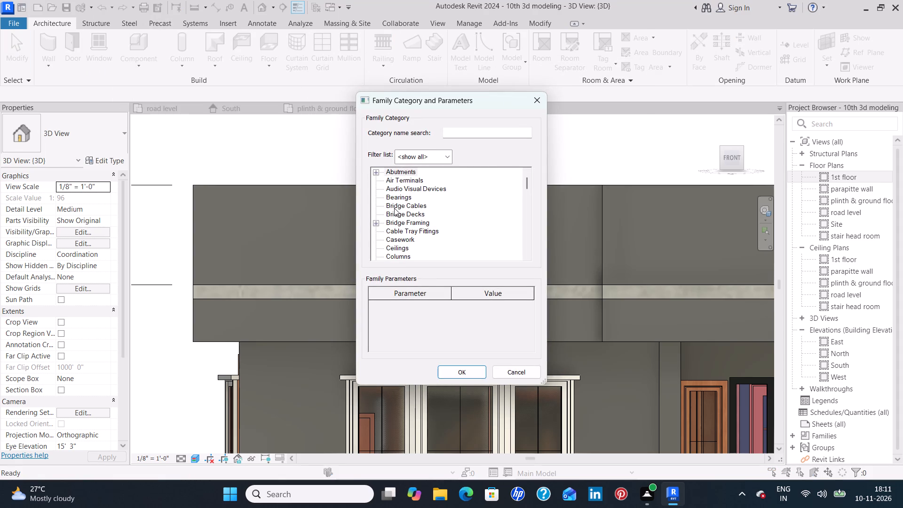
scroll(403, 216, down, 2)
scroll(403, 216, up, 5)
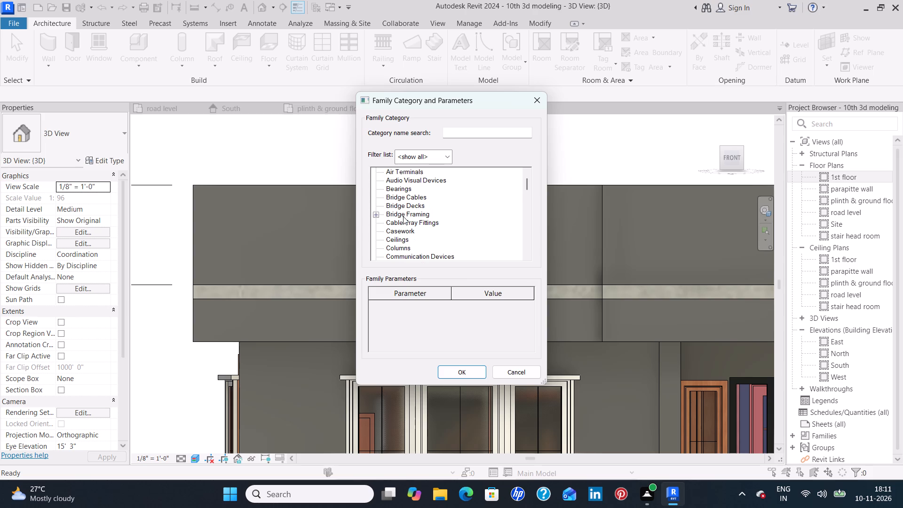
click(403, 240)
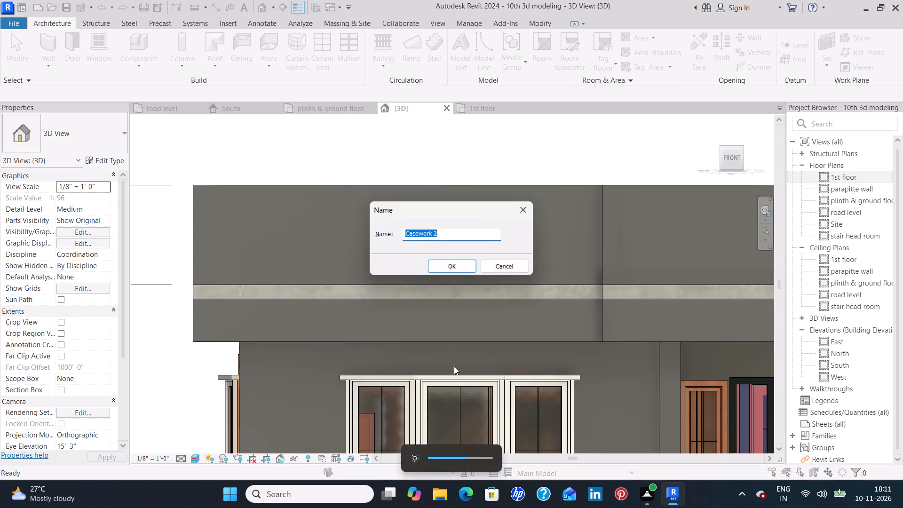
click(462, 260)
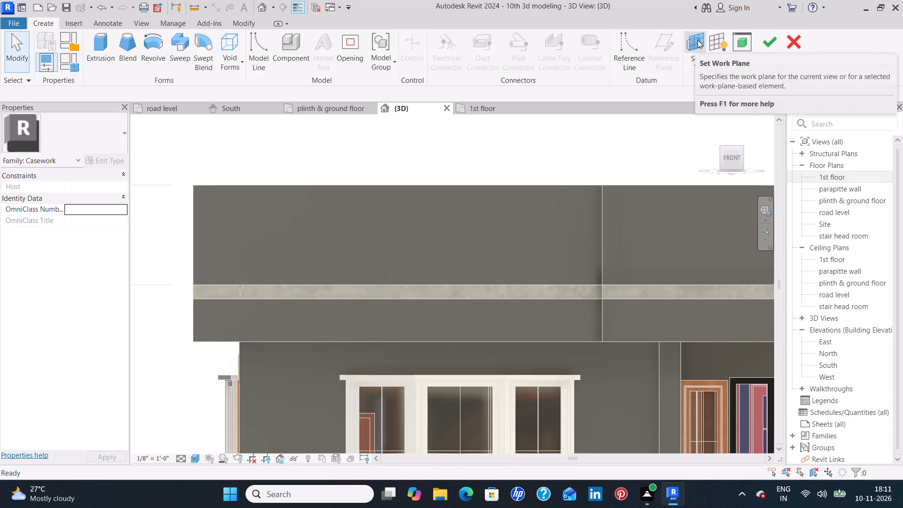
Set the work plane by picking the face of the front parapet wall above the bay window.
click(697, 40)
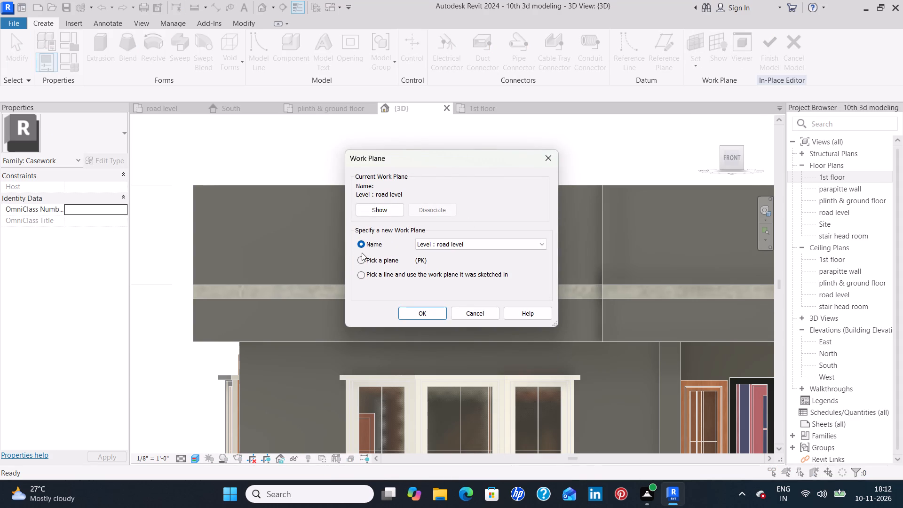
click(362, 259)
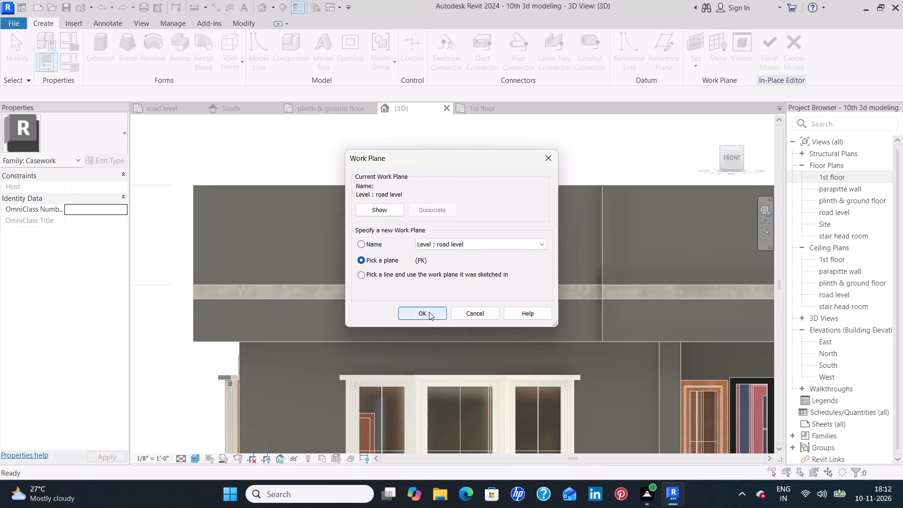
click(429, 312)
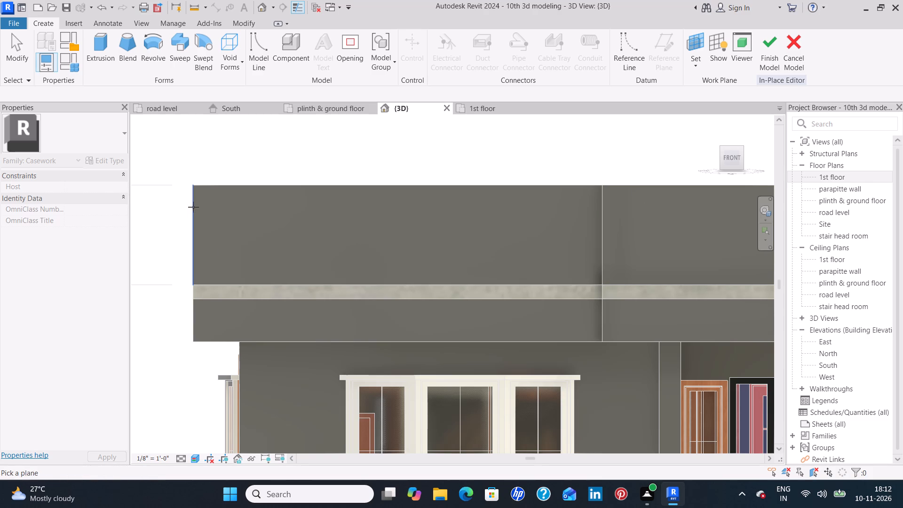
click(229, 186)
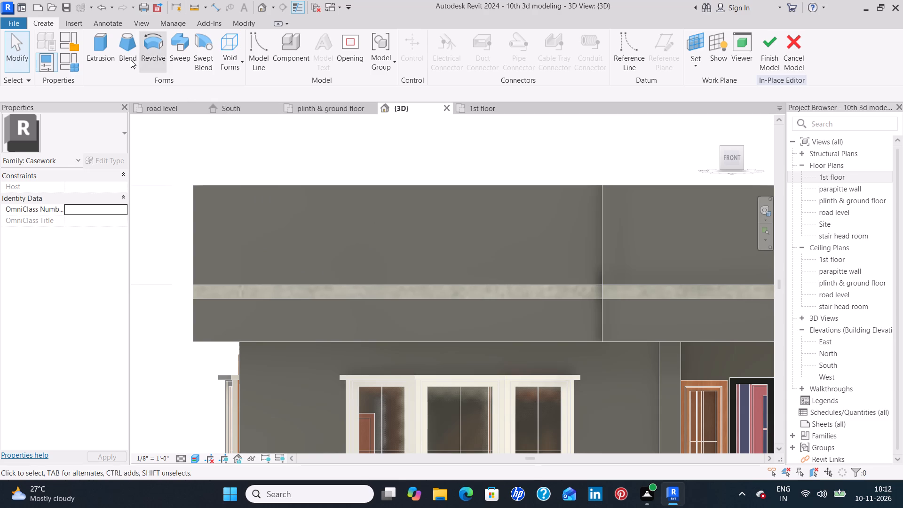
Start an extrusion and sketch its horizontal top line just below the parapet's top edge, from the car-side end to the opposite end.
click(111, 45)
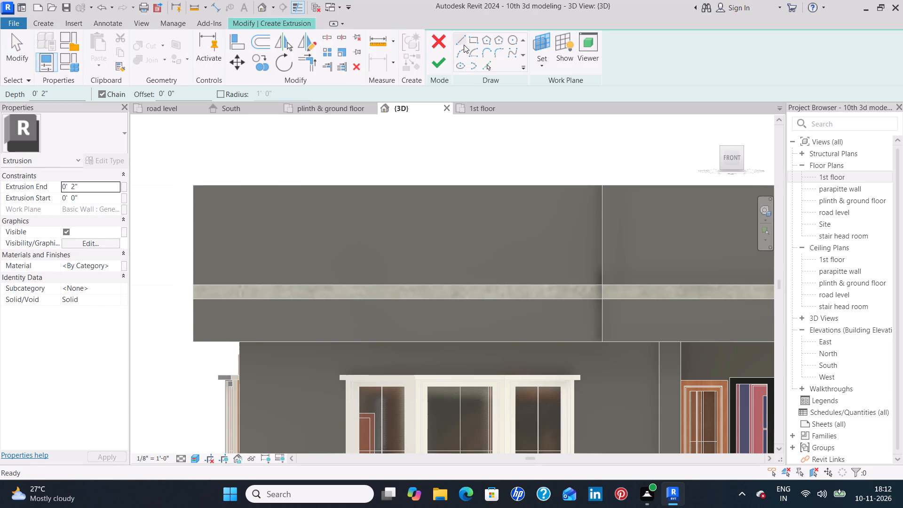
click(463, 37)
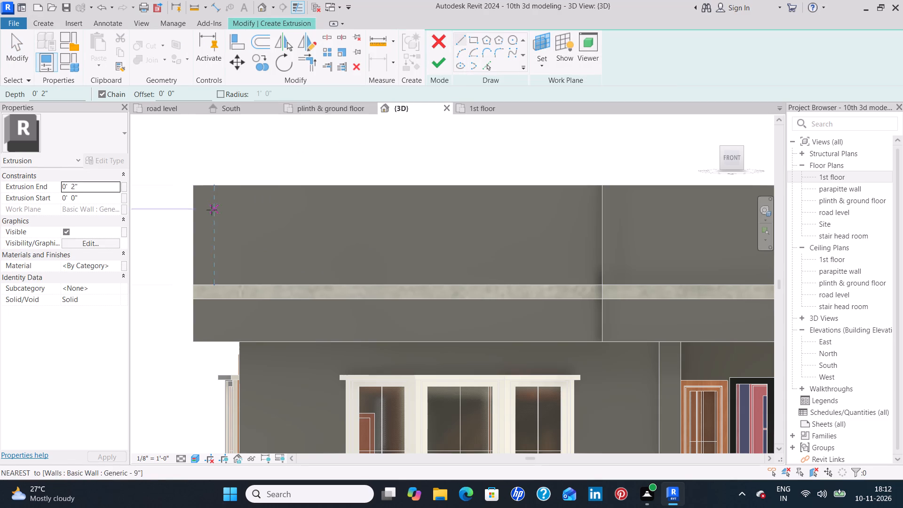
scroll(211, 202, down, 8)
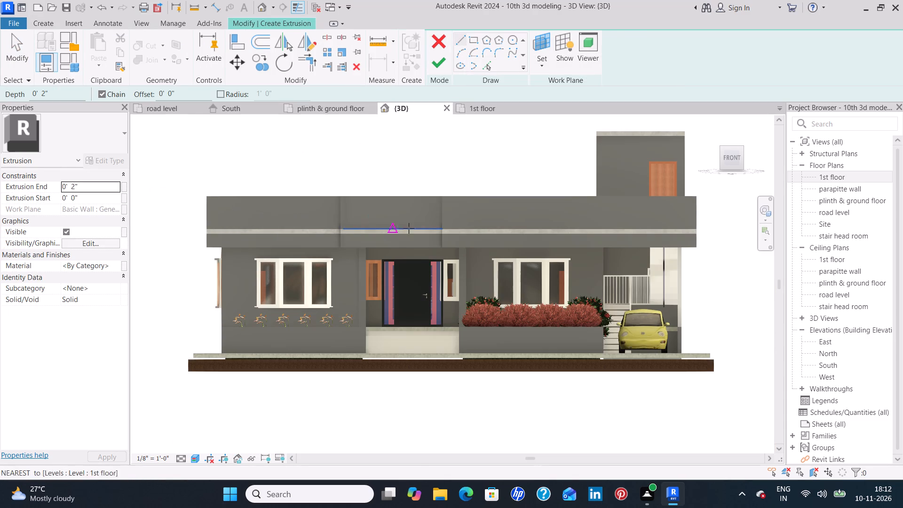
middle_drag(517, 212, 391, 230)
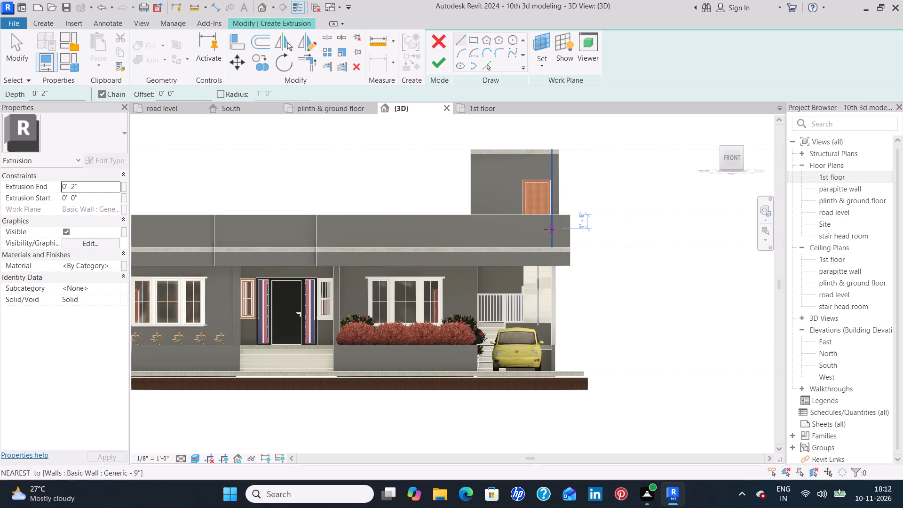
scroll(547, 226, up, 8)
scroll(586, 217, up, 1)
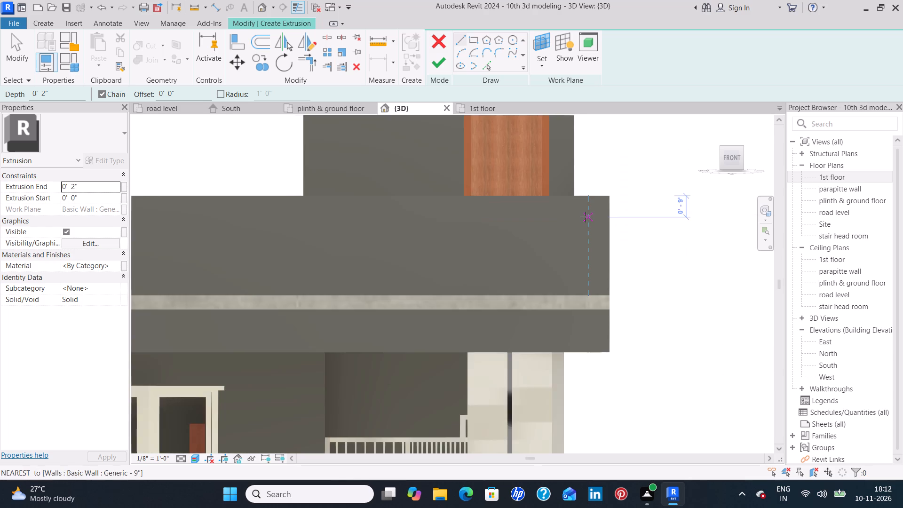
scroll(586, 217, up, 3)
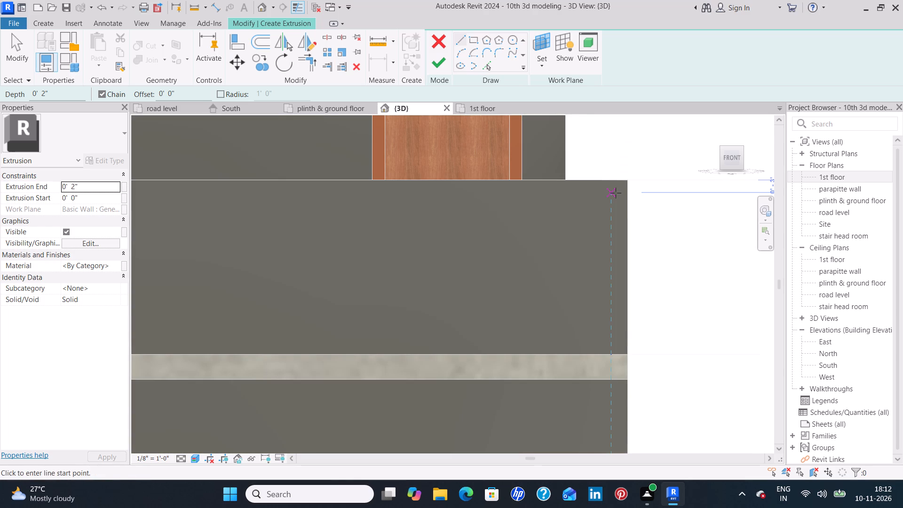
click(616, 193)
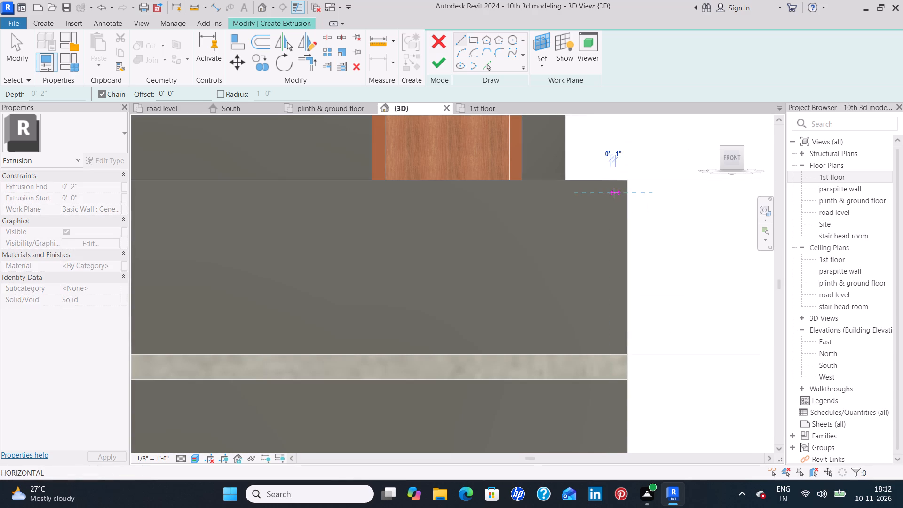
scroll(491, 190, down, 13)
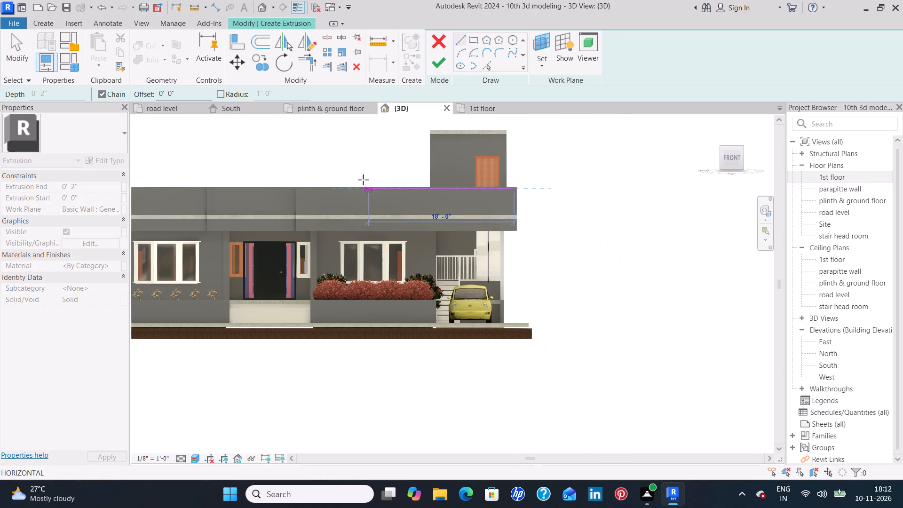
middle_drag(265, 186, 496, 230)
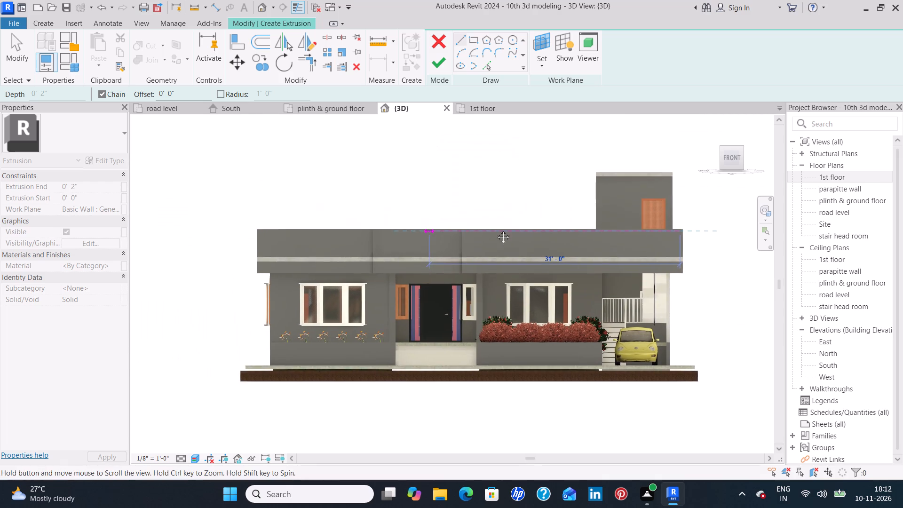
middle_drag(496, 230, 517, 233)
scroll(368, 241, up, 8)
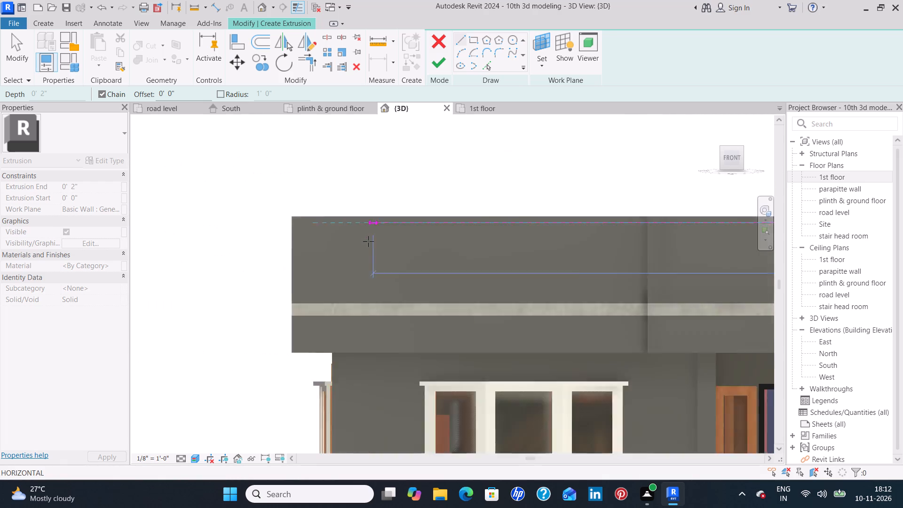
scroll(368, 241, up, 2)
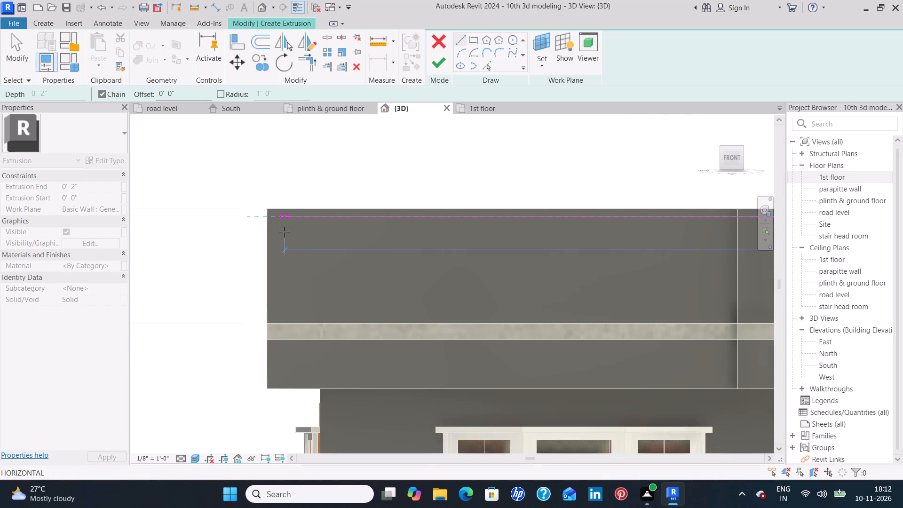
click(284, 232)
Sketch the leg beside the bay window: about 12'-4" down, 2'-6" across and 10'-0" back up into the parapet.
scroll(270, 300, down, 4)
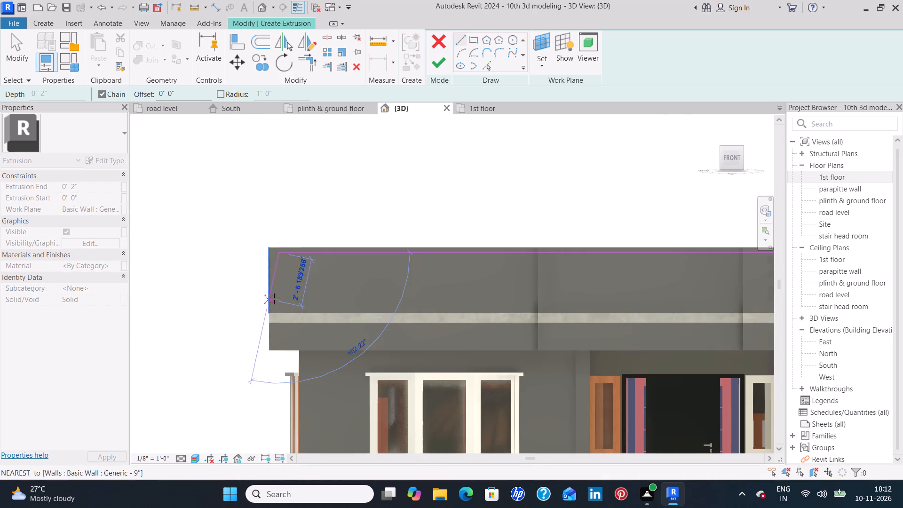
scroll(277, 299, down, 3)
scroll(278, 398, down, 5)
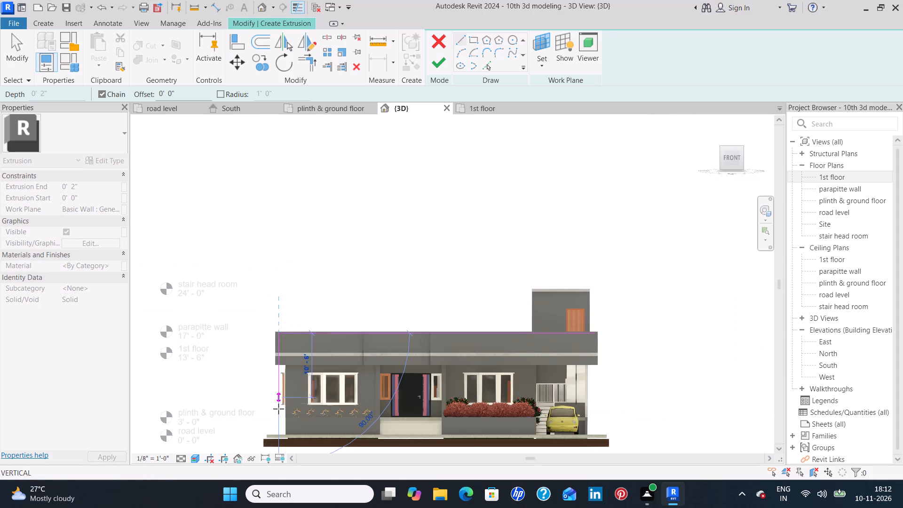
scroll(276, 416, up, 10)
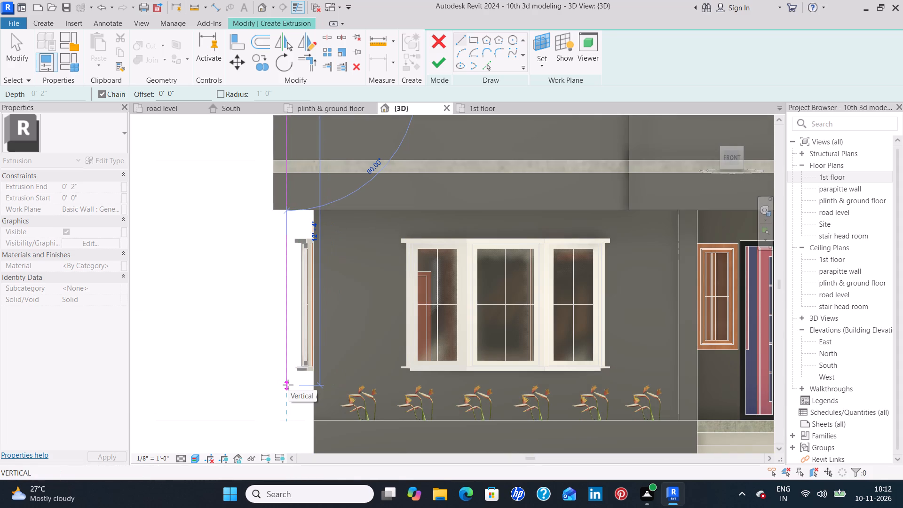
click(288, 385)
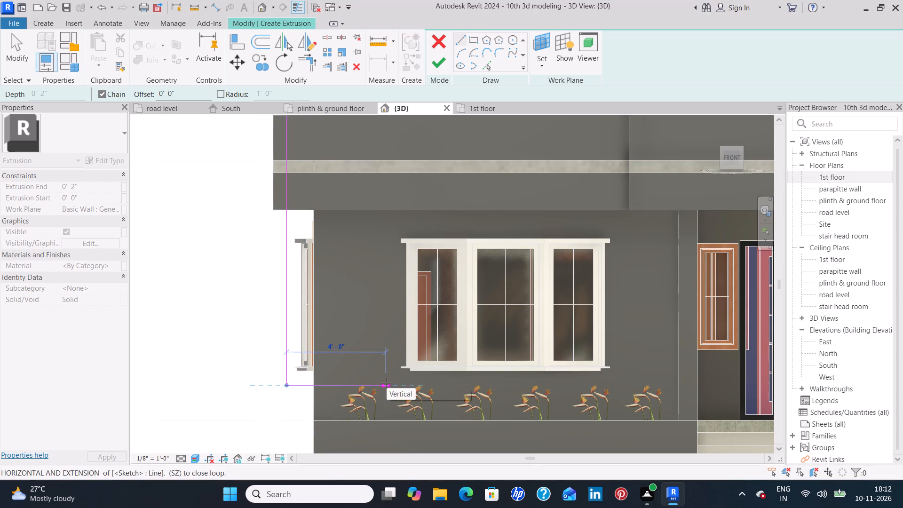
click(348, 382)
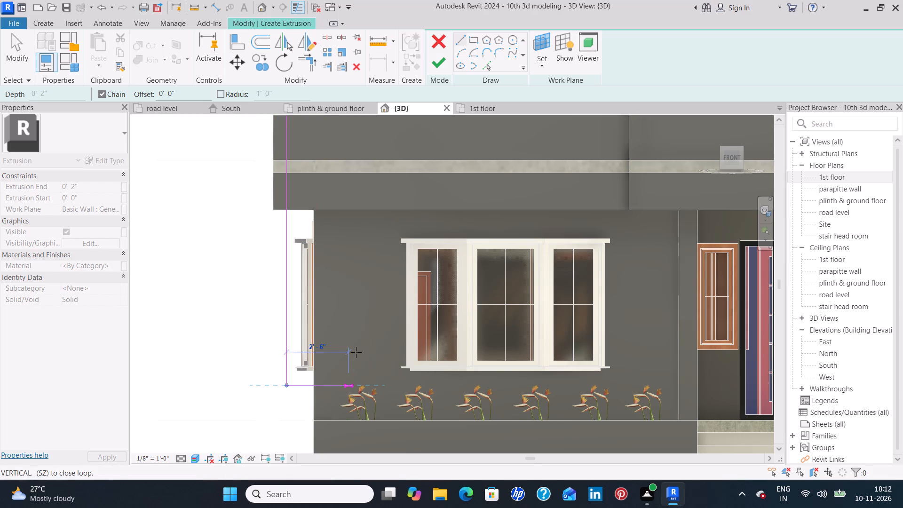
scroll(364, 199, down, 2)
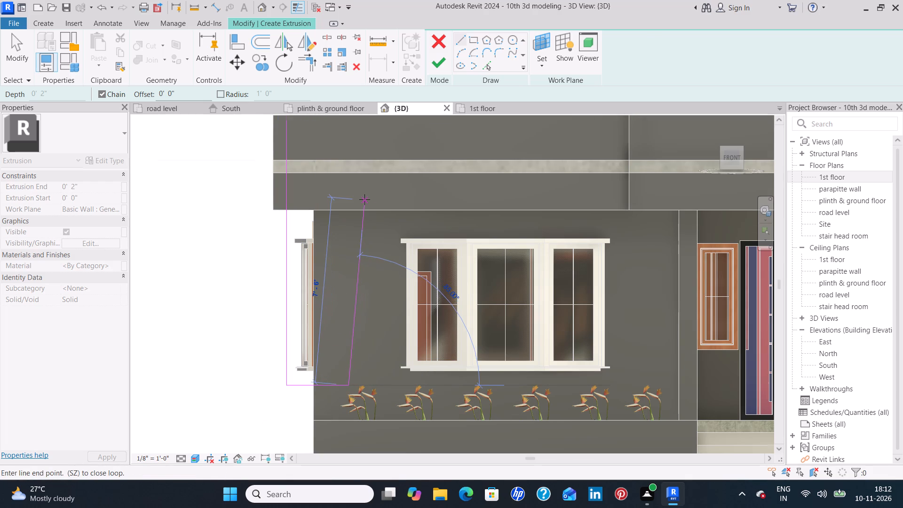
scroll(364, 199, down, 2)
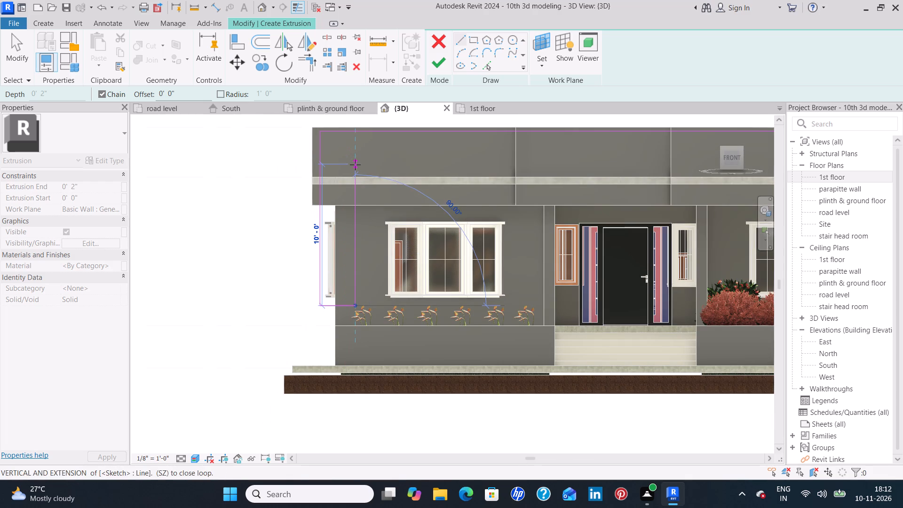
click(356, 165)
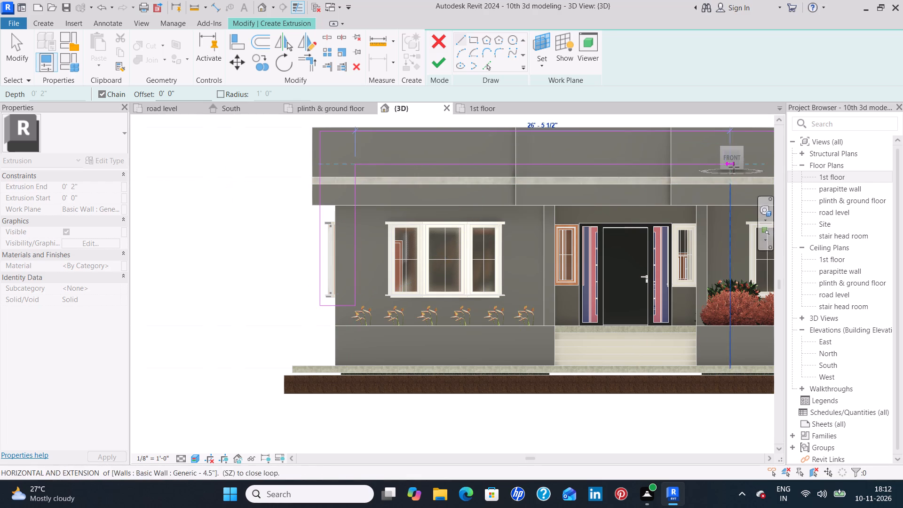
Sketch the frame's lower horizontal line about 48'-10" across the parapet to the car-side end, and close the loop up to the top line.
middle_drag(749, 160, 689, 230)
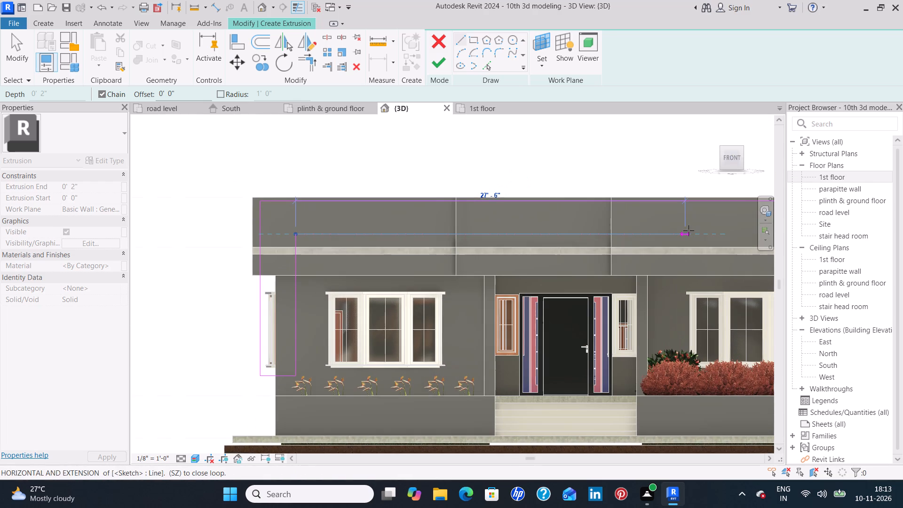
middle_drag(685, 234, 564, 271)
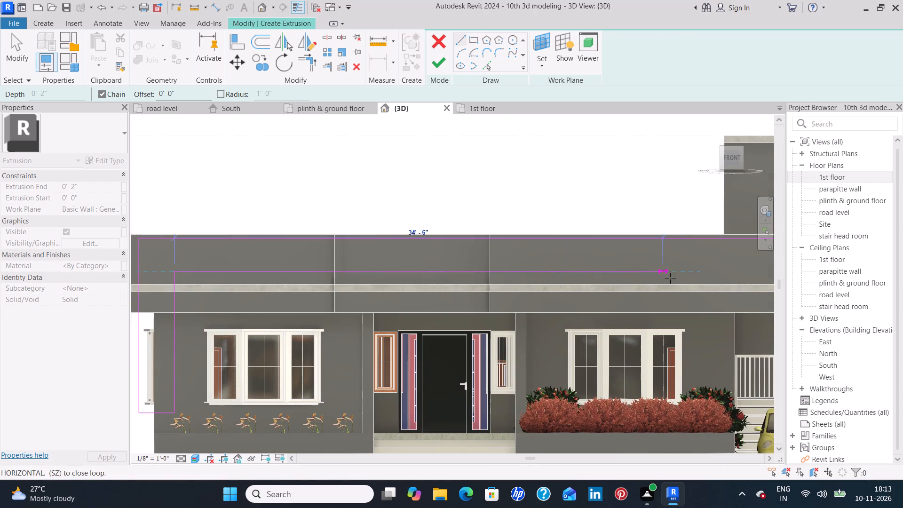
middle_drag(704, 278, 610, 286)
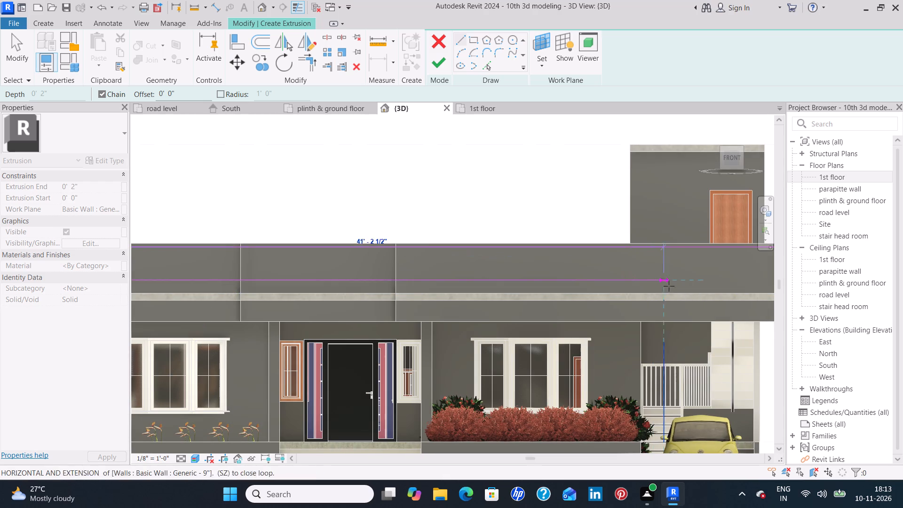
middle_drag(667, 287, 563, 298)
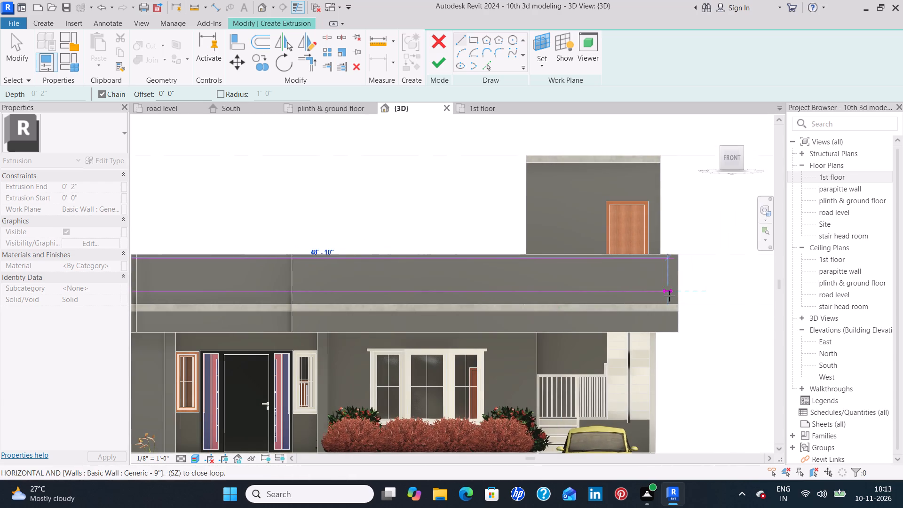
scroll(670, 296, up, 8)
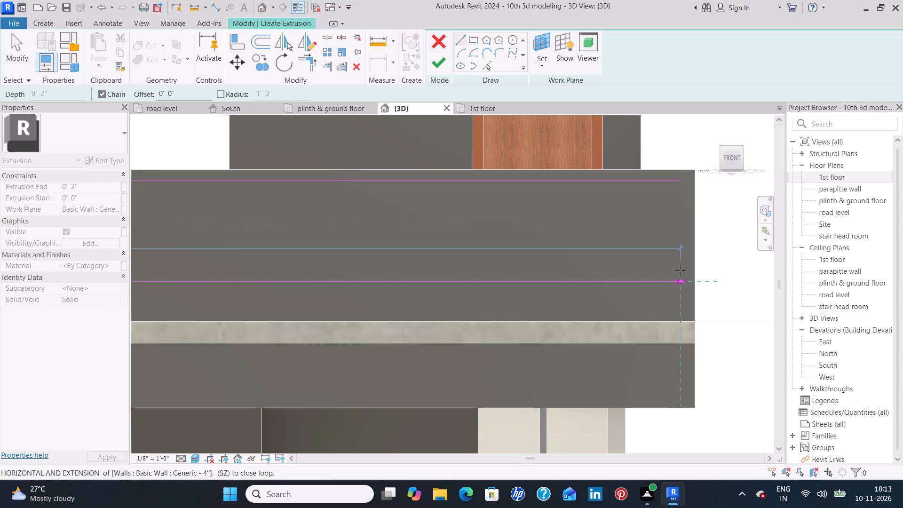
click(675, 280)
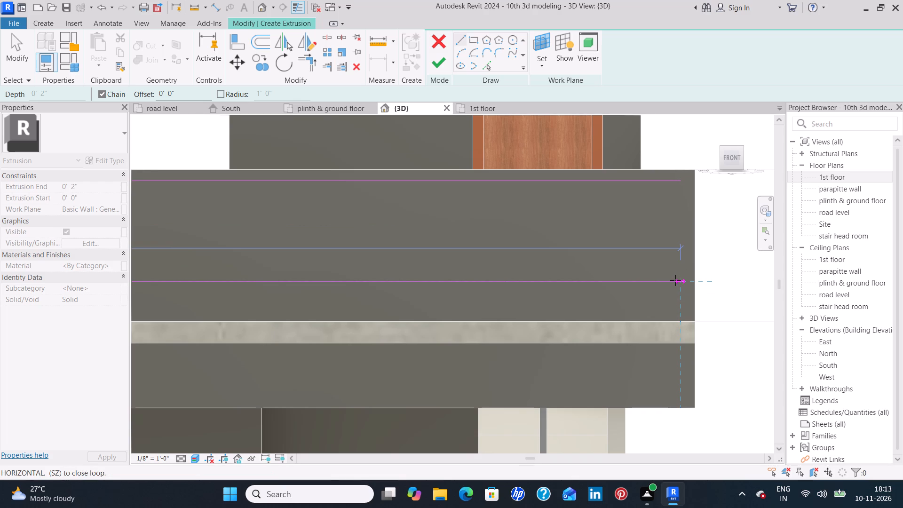
click(679, 183)
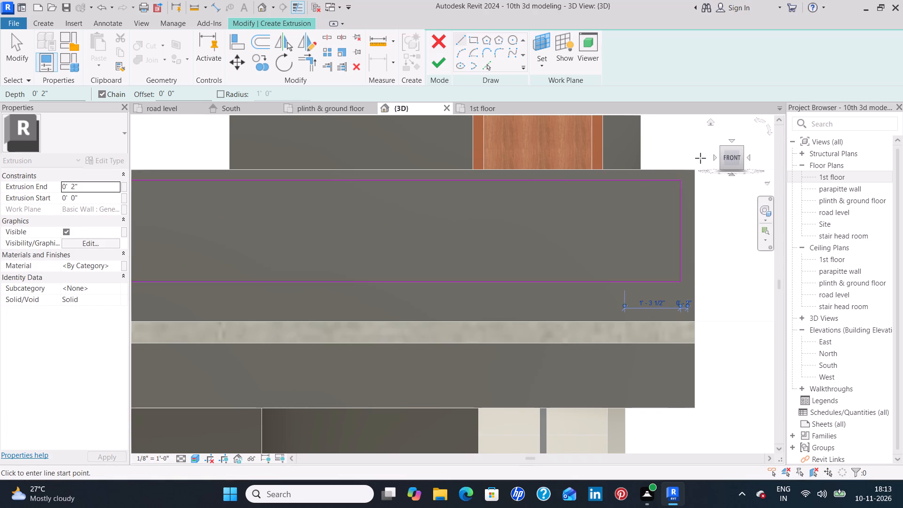
Complete the frame extrusion with a depth of 0' 2" and finish the in-place Casework model.
scroll(701, 158, down, 9)
scroll(737, 183, down, 5)
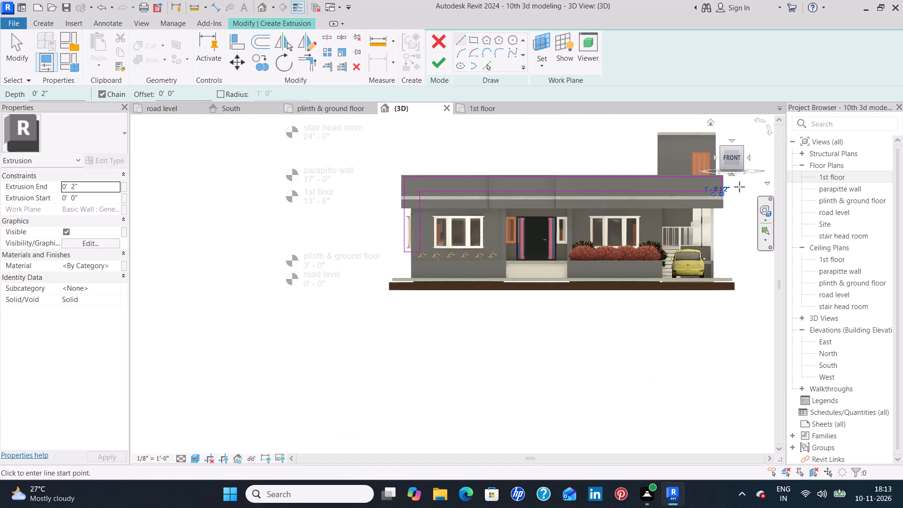
scroll(379, 188, up, 9)
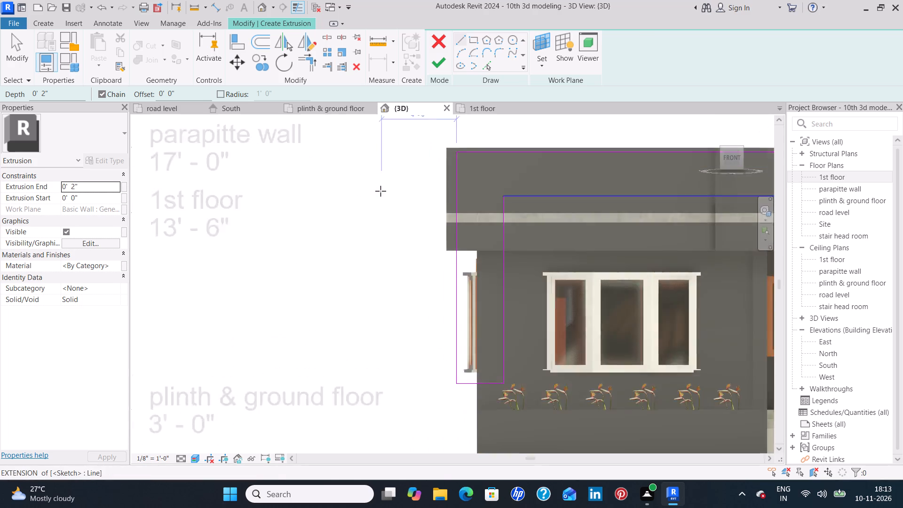
scroll(357, 261, down, 5)
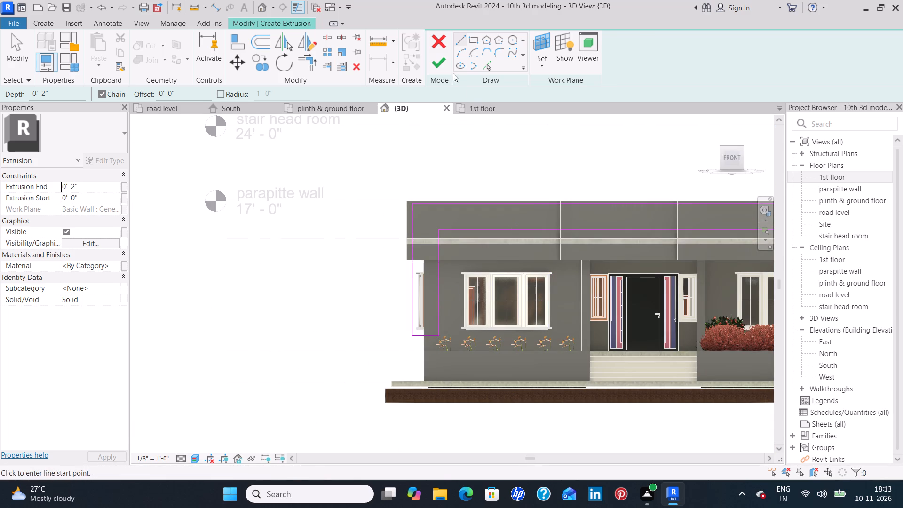
click(434, 65)
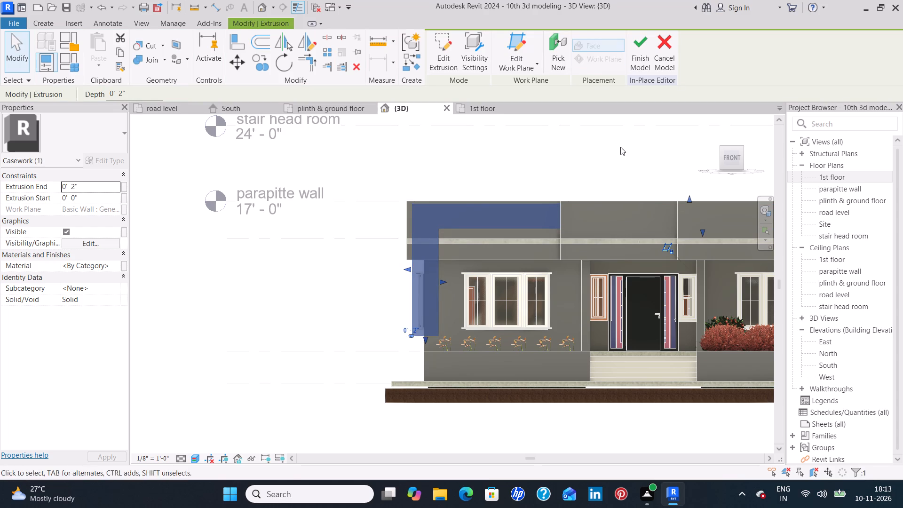
middle_drag(620, 147, 609, 184)
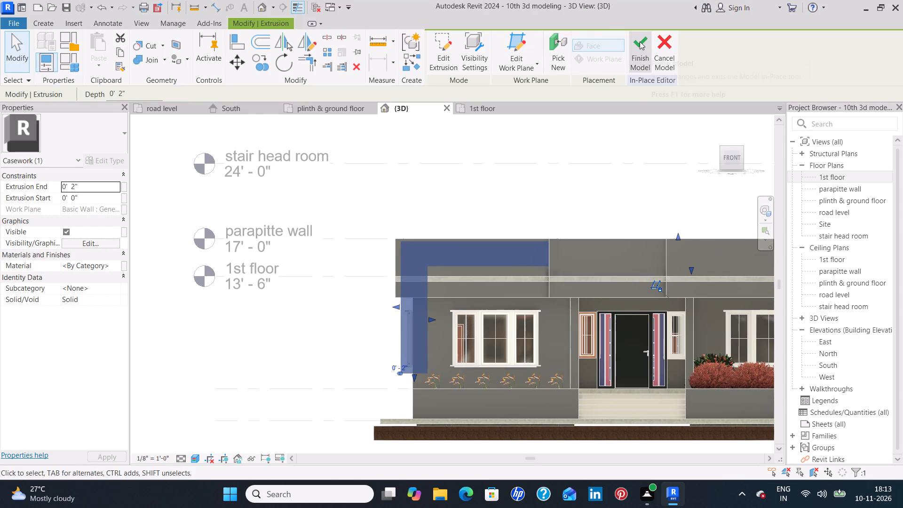
click(640, 42)
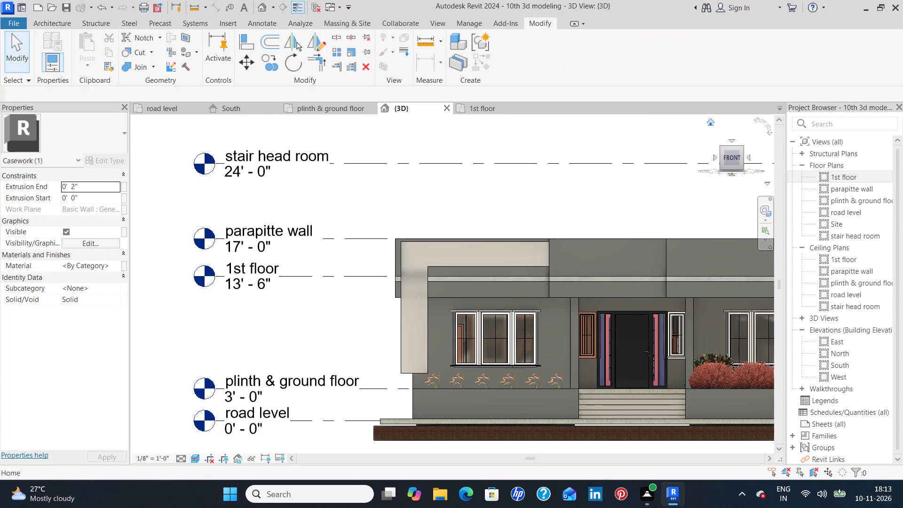
Stretch the Casework frame's front face outward past the parapet steps, and shift its back face slightly inward at the parapet wall.
middle_drag(635, 202, 635, 209)
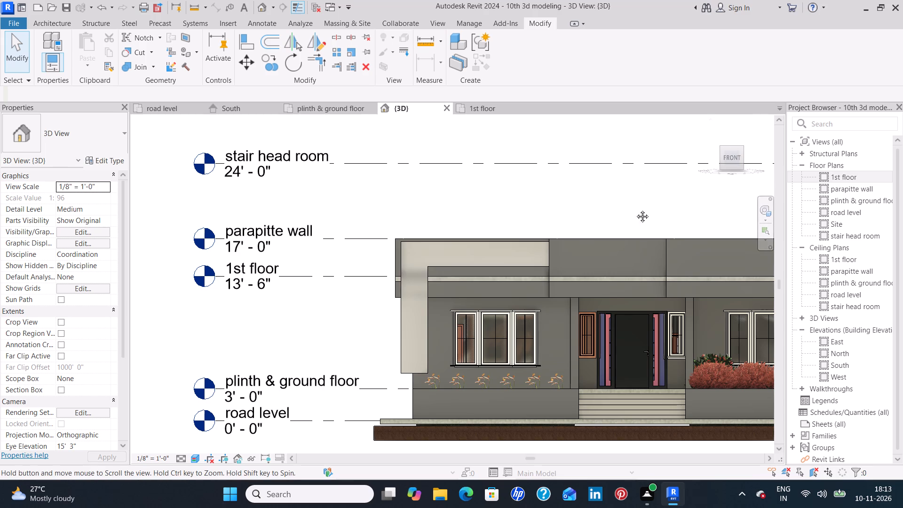
middle_drag(635, 209, 632, 226)
scroll(668, 174, down, 1)
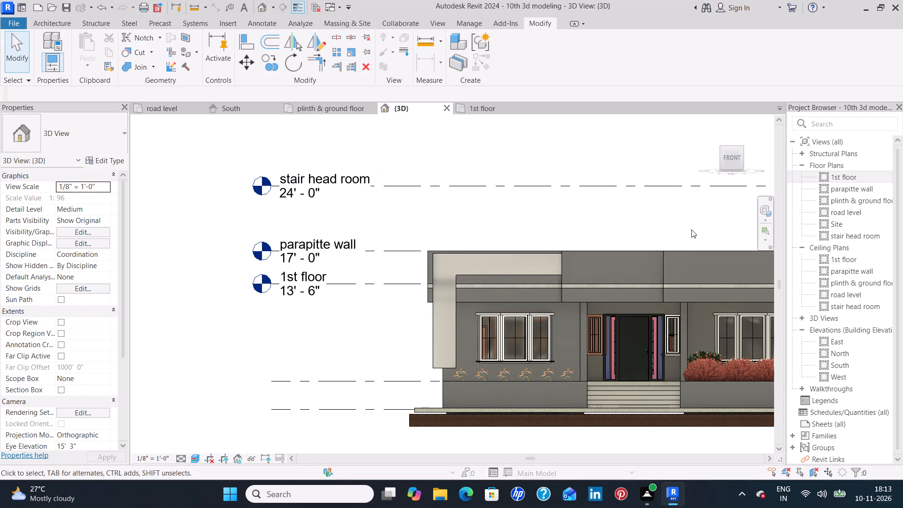
middle_drag(696, 234, 687, 249)
scroll(696, 234, down, 1)
shift+scroll(687, 249, down, 1)
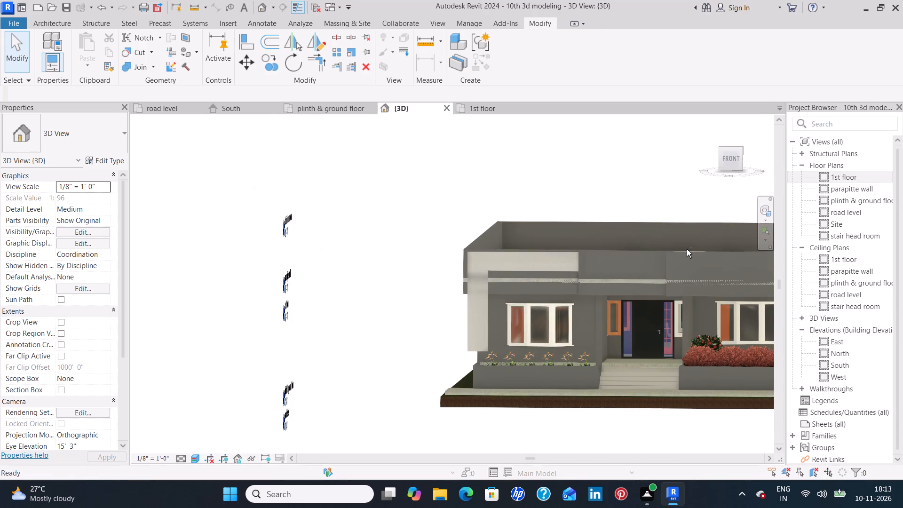
shift+scroll(687, 249, down, 1)
shift+scroll(671, 206, down, 6)
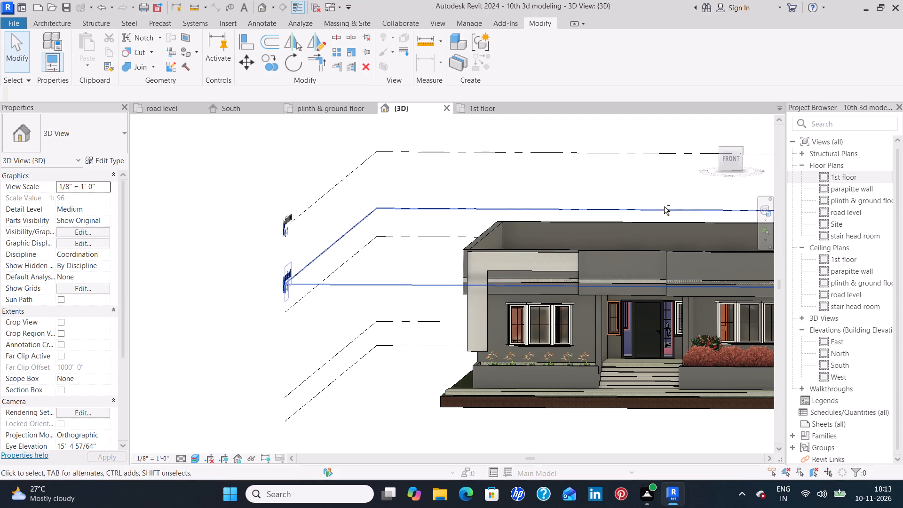
shift+scroll(664, 206, down, 1)
shift+middle_drag(681, 188, 582, 295)
shift+scroll(643, 229, down, 1)
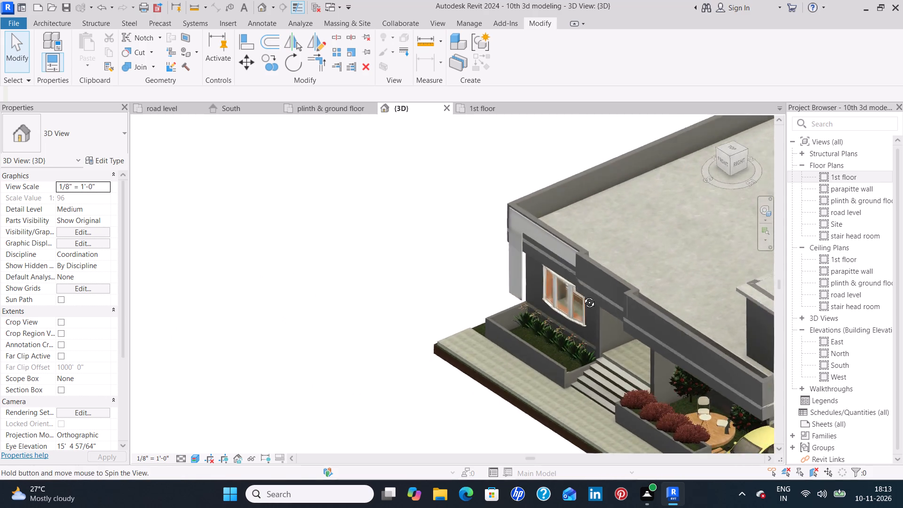
shift+middle_drag(582, 295, 520, 313)
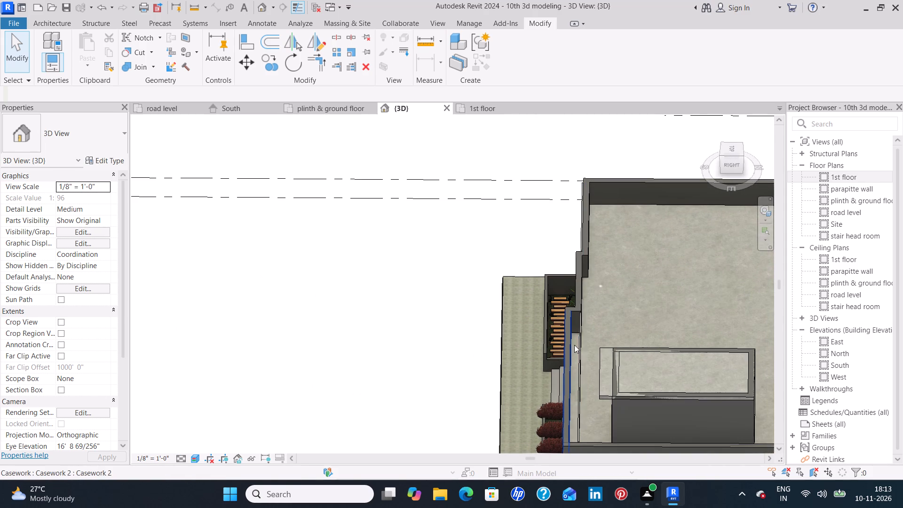
click(578, 354)
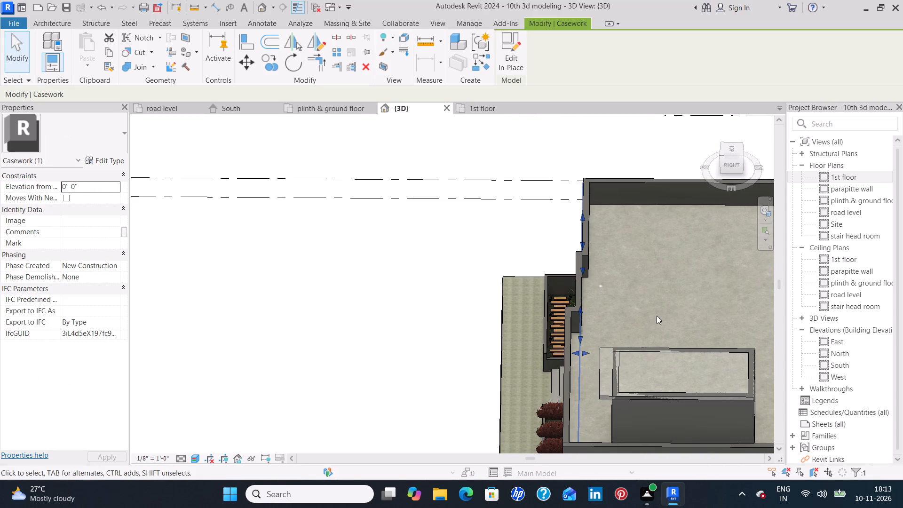
scroll(507, 310, up, 4)
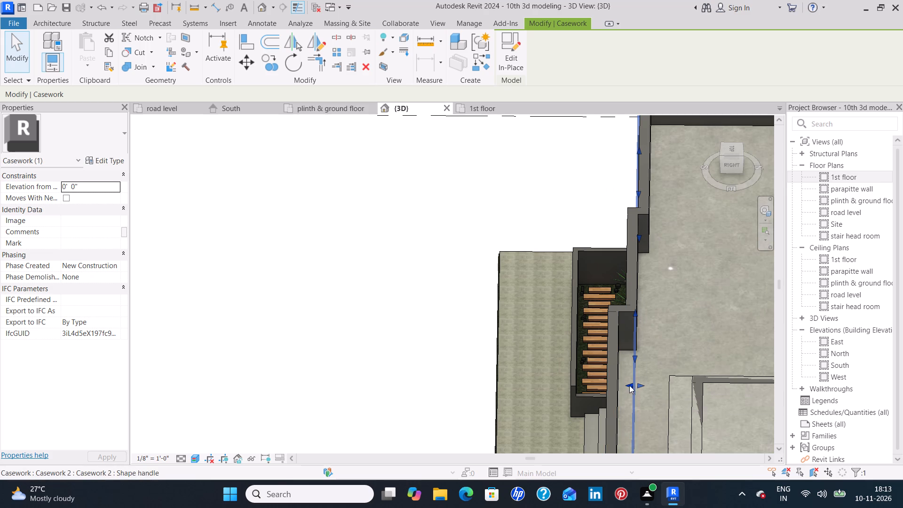
drag(629, 385, 601, 385)
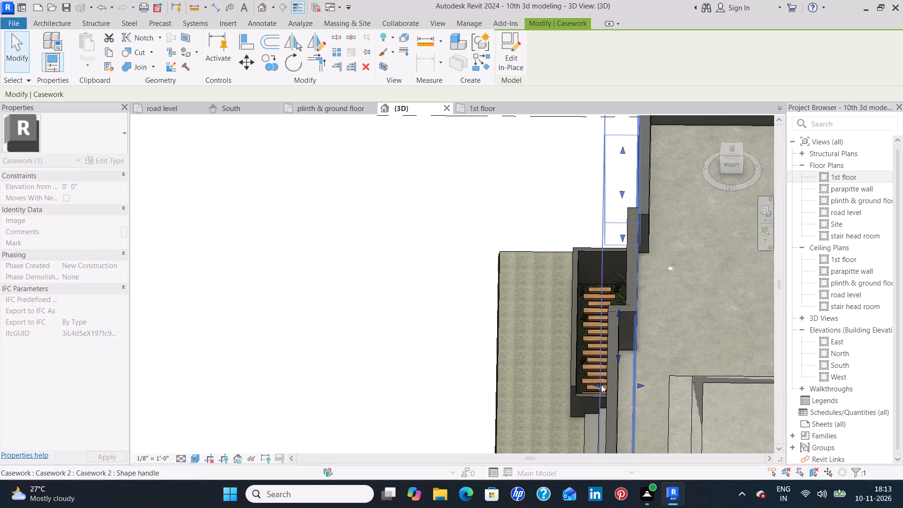
click(641, 383)
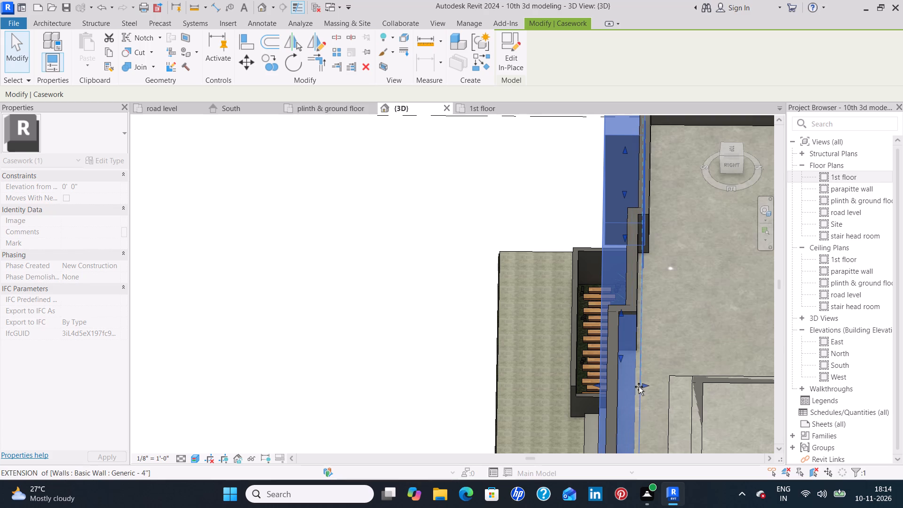
click(361, 266)
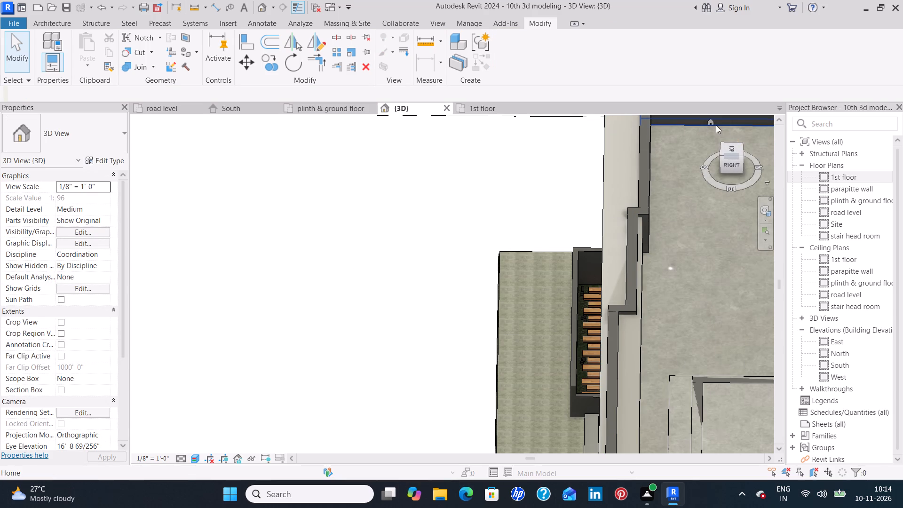
Examine the thickened frame along the front facade and beside the planter from the home 3D view.
click(714, 124)
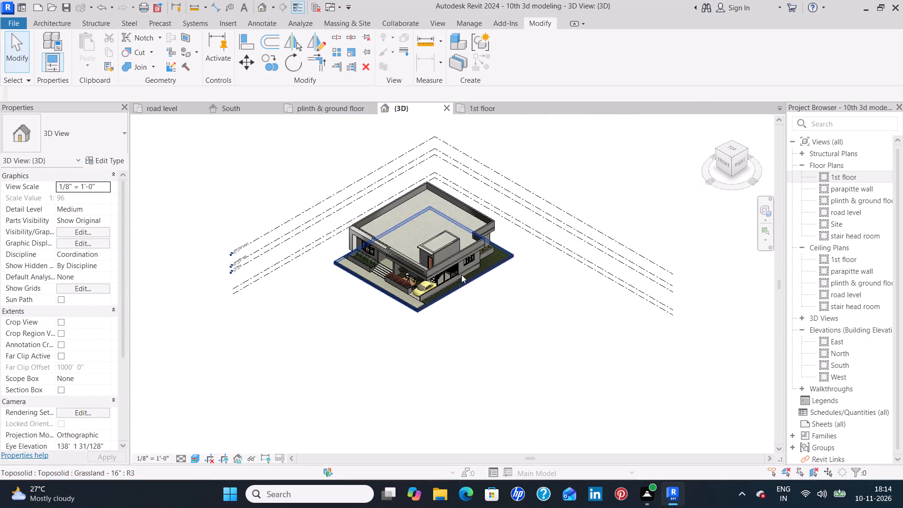
scroll(372, 284, up, 8)
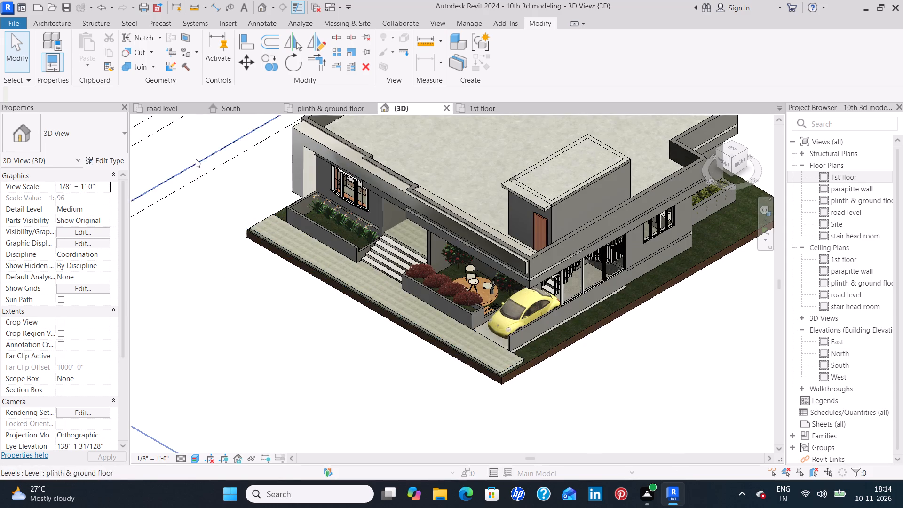
middle_drag(197, 159, 259, 260)
scroll(341, 330, up, 3)
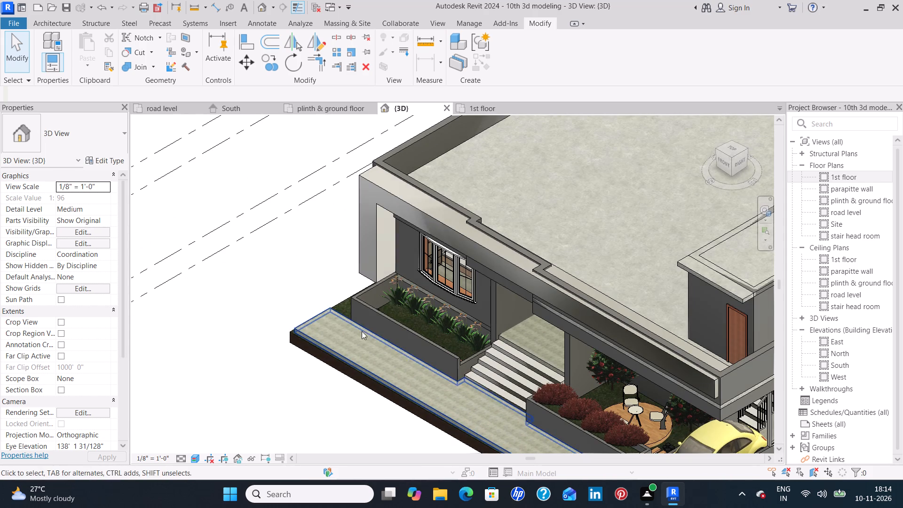
scroll(303, 254, up, 3)
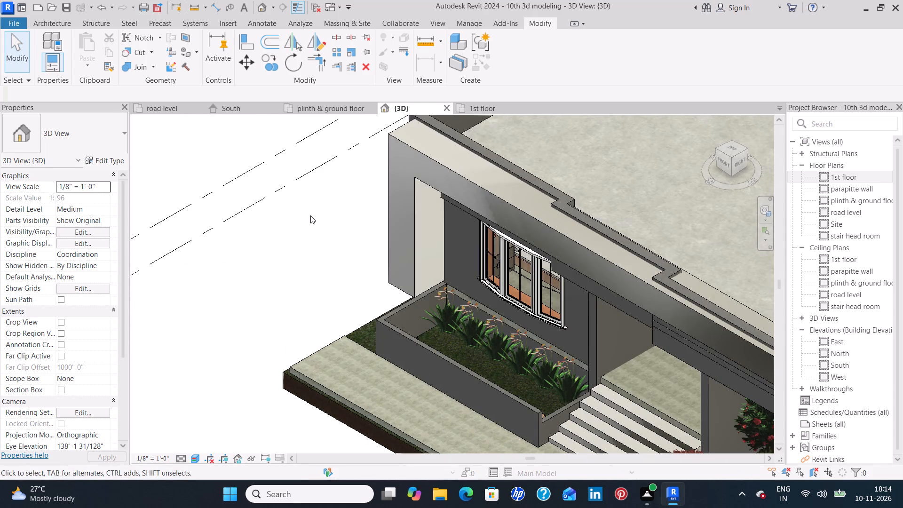
scroll(310, 211, down, 6)
scroll(387, 359, up, 3)
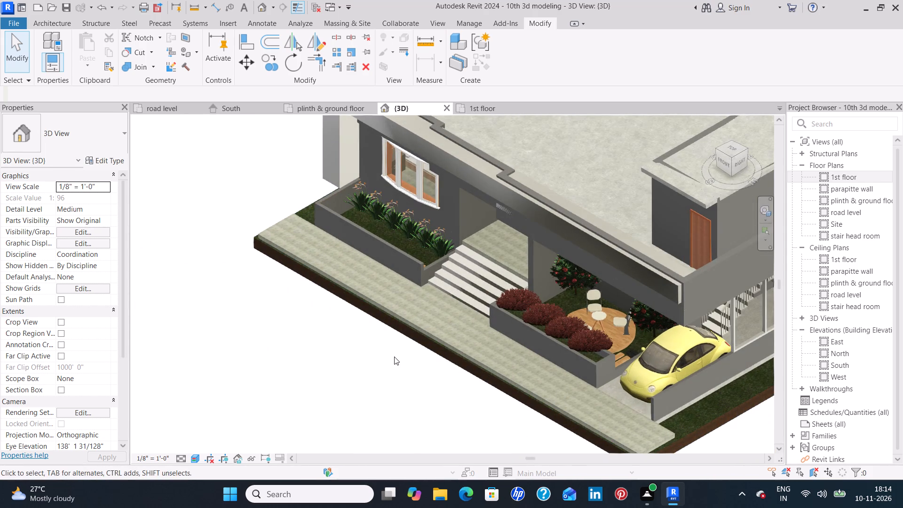
scroll(433, 351, up, 2)
scroll(367, 293, down, 7)
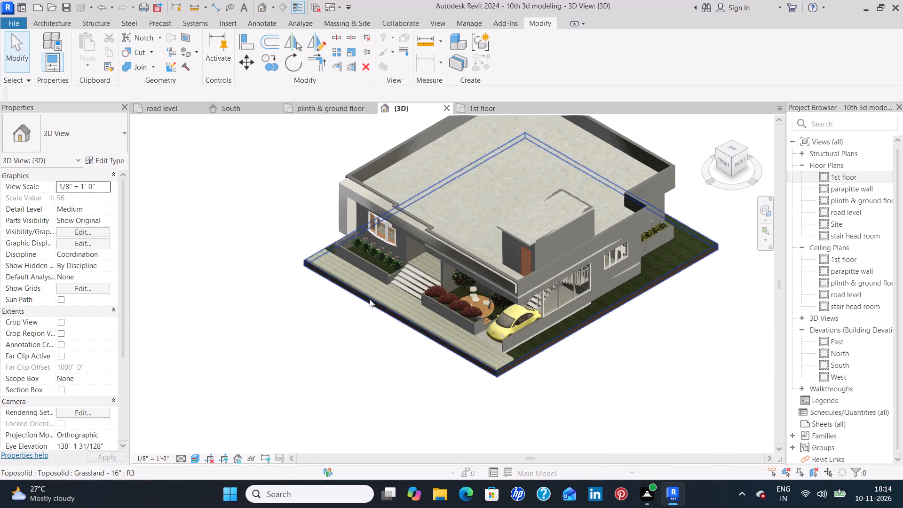
middle_drag(286, 260, 362, 331)
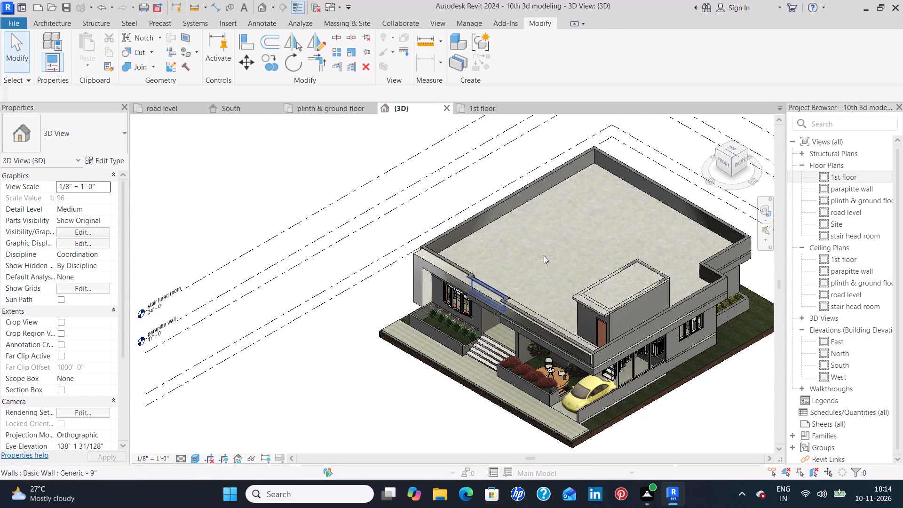
Stretch the bottom of the Casework frame's vertical leg downward past the planter and paving at the facade's end.
click(712, 124)
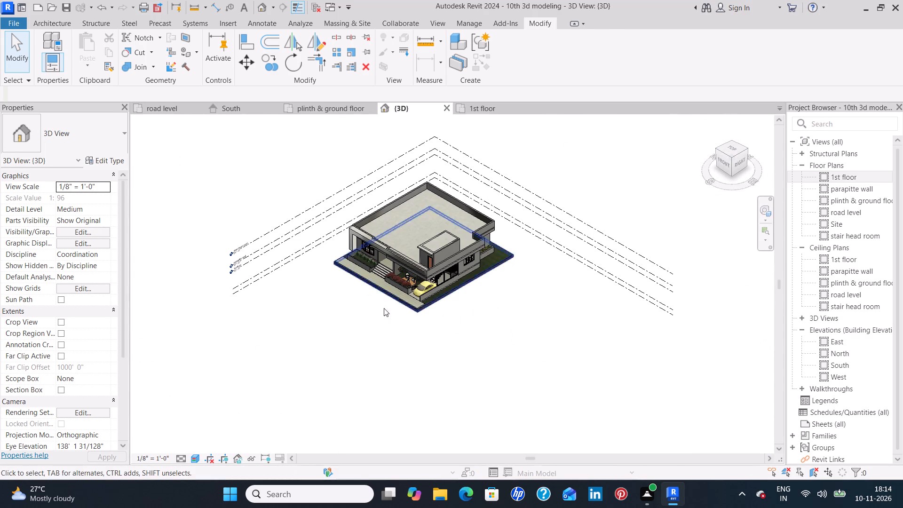
scroll(357, 319, up, 5)
scroll(346, 253, up, 4)
middle_drag(314, 167, 337, 373)
scroll(307, 283, up, 7)
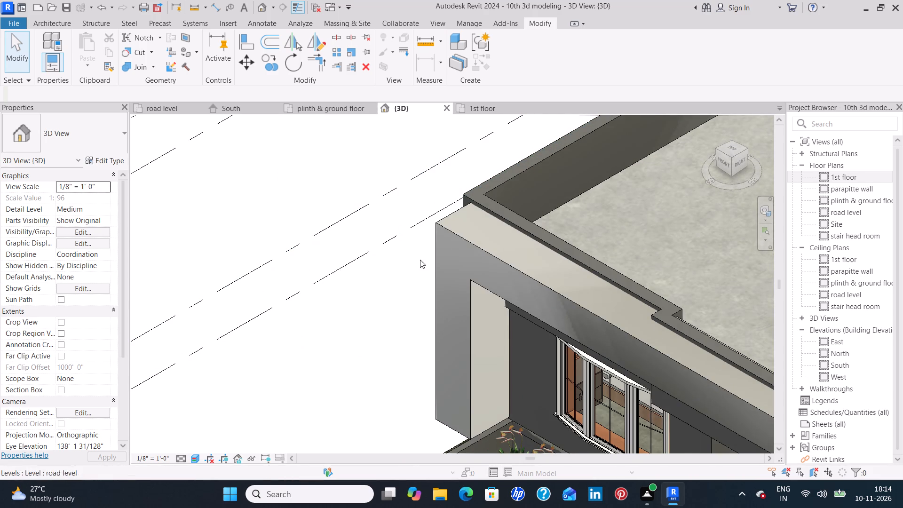
click(464, 238)
scroll(519, 196, down, 6)
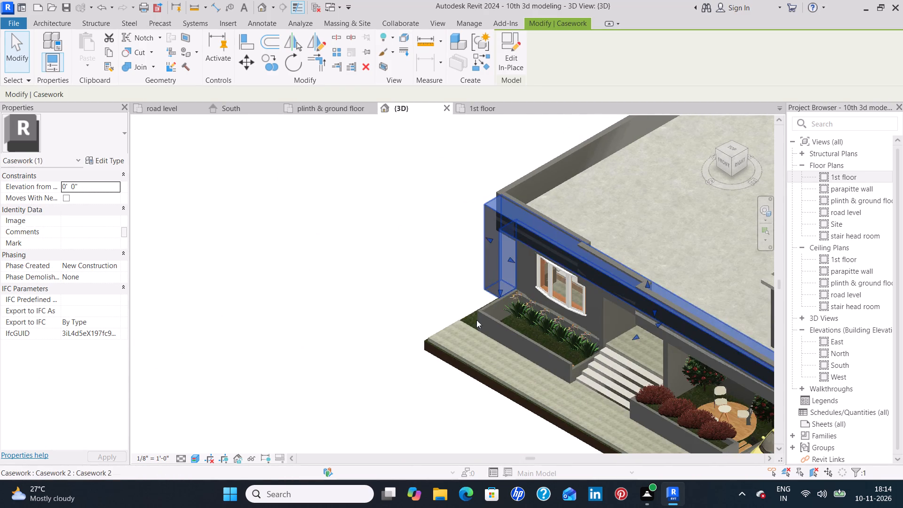
scroll(483, 343, up, 8)
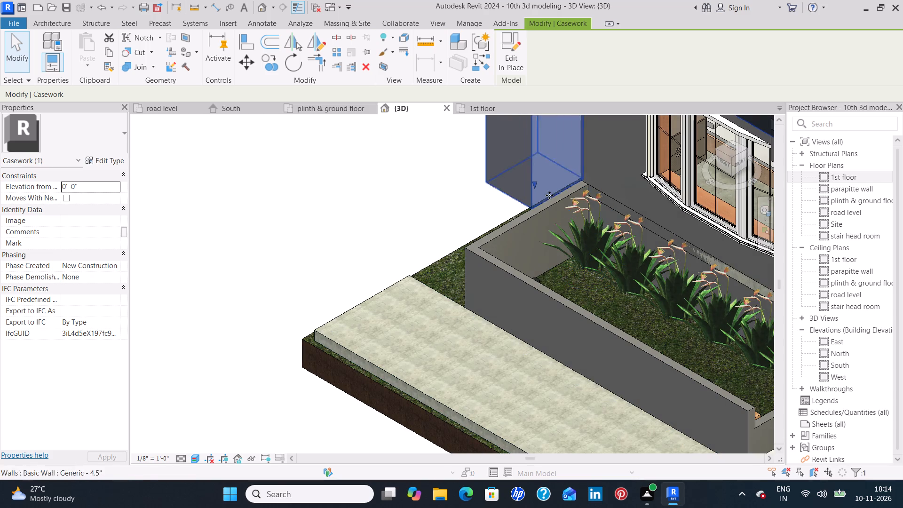
drag(534, 185, 522, 291)
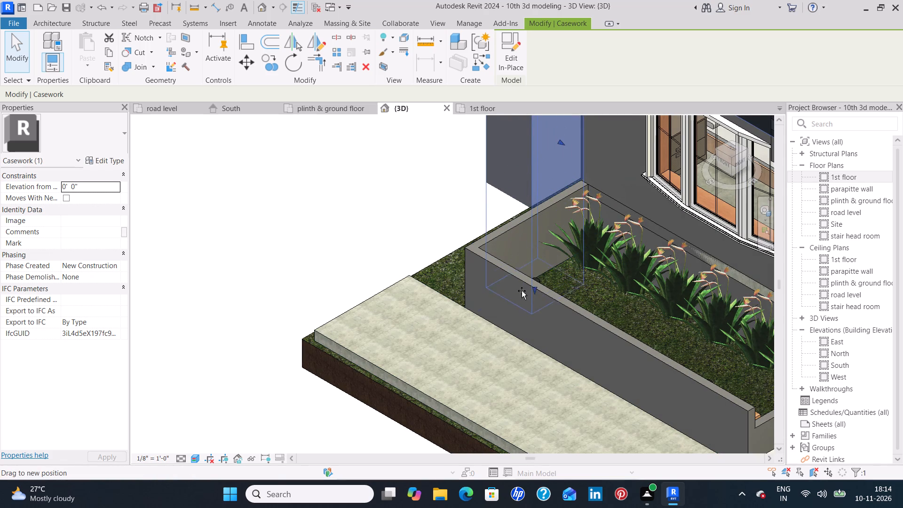
drag(522, 291, 494, 444)
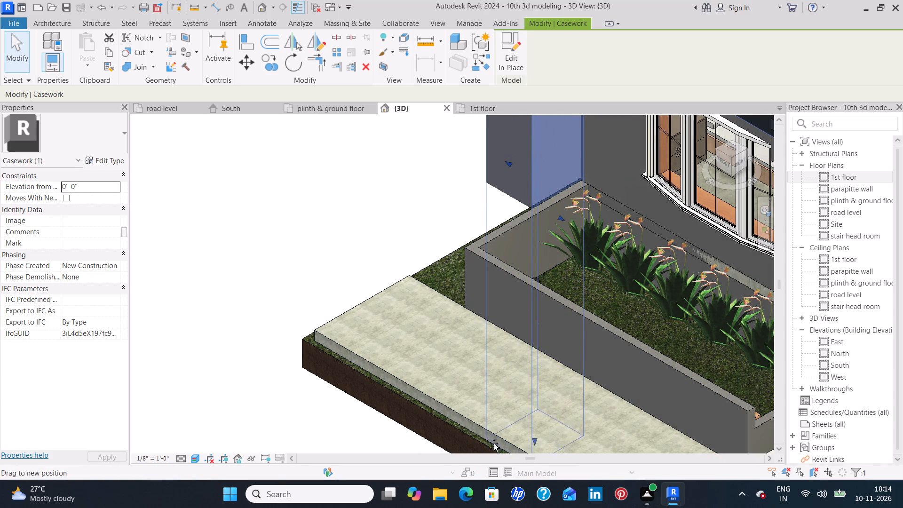
drag(494, 444, 493, 448)
scroll(540, 310, down, 5)
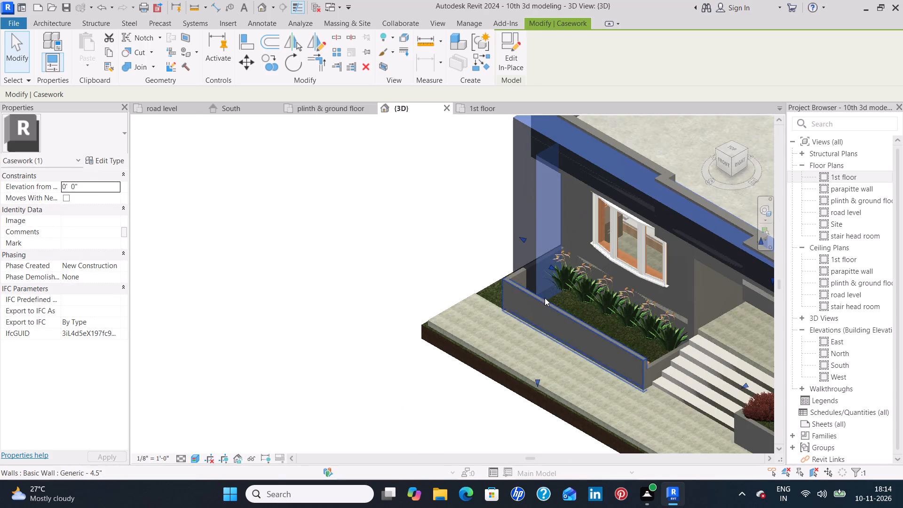
click(385, 221)
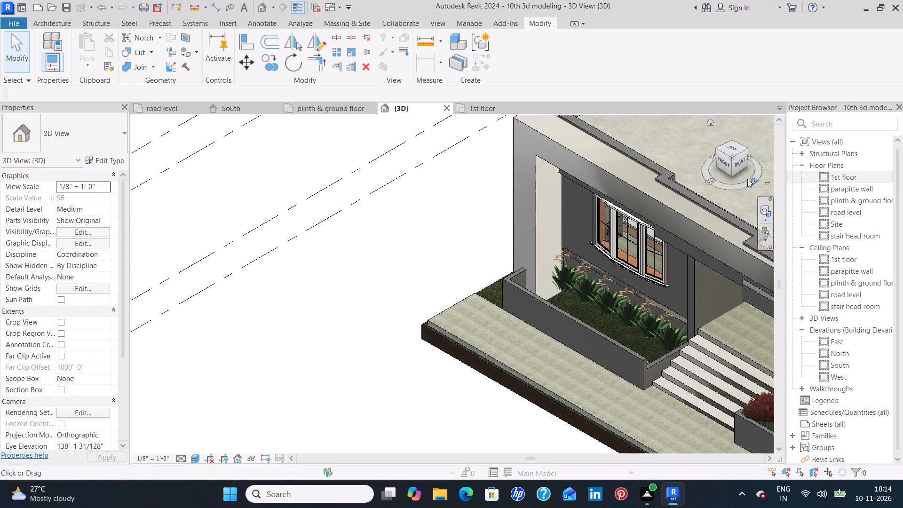
In the front view, pull the leg's bottom end back up to the base of the planter wall near road level.
click(726, 166)
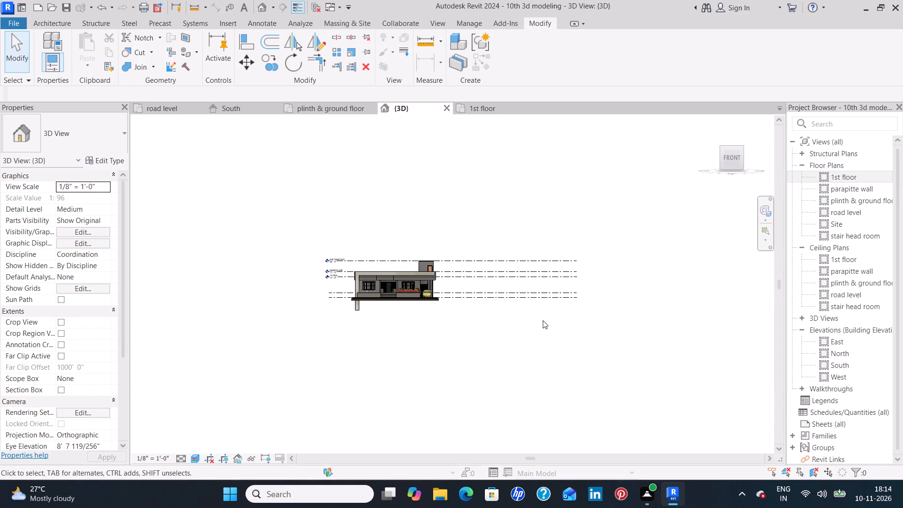
scroll(356, 273, up, 8)
scroll(303, 332, up, 5)
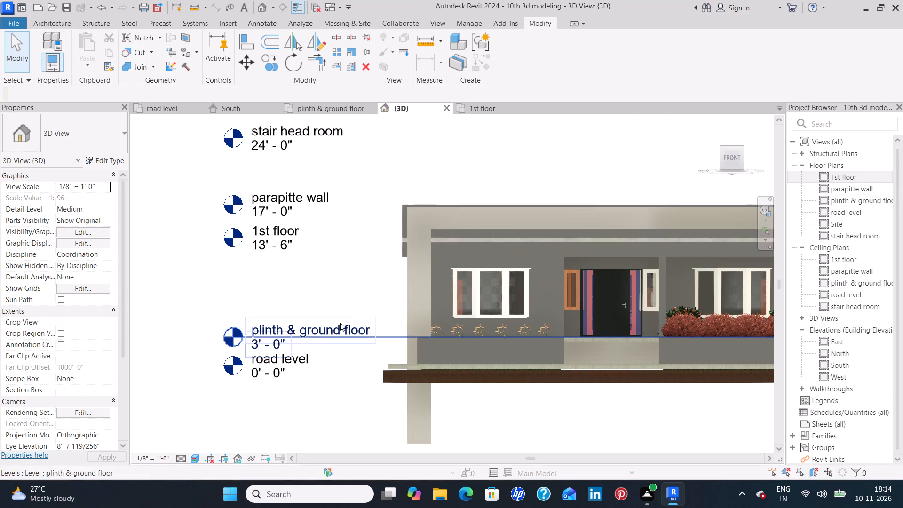
click(422, 439)
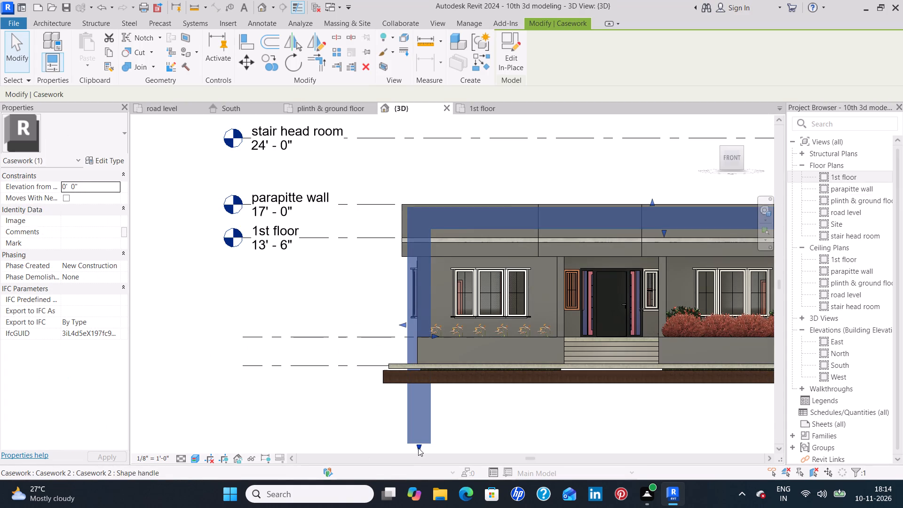
drag(418, 448, 428, 368)
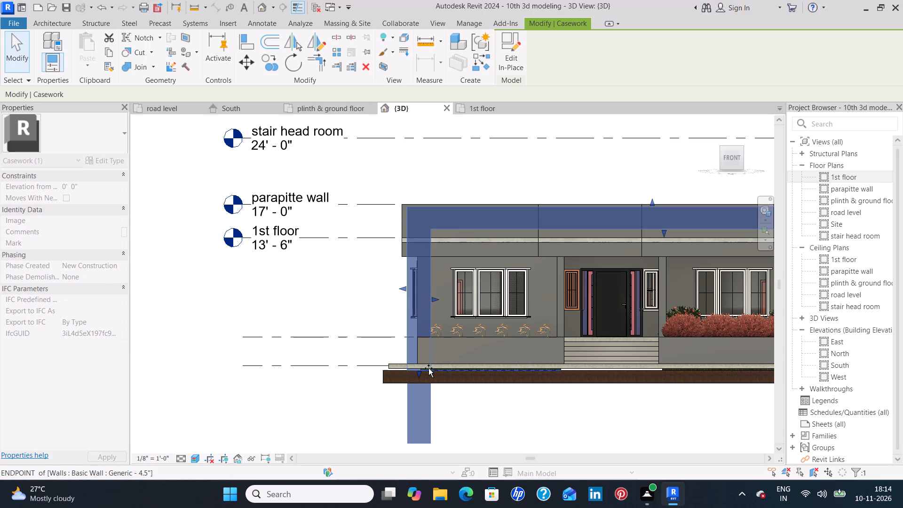
drag(428, 368, 429, 366)
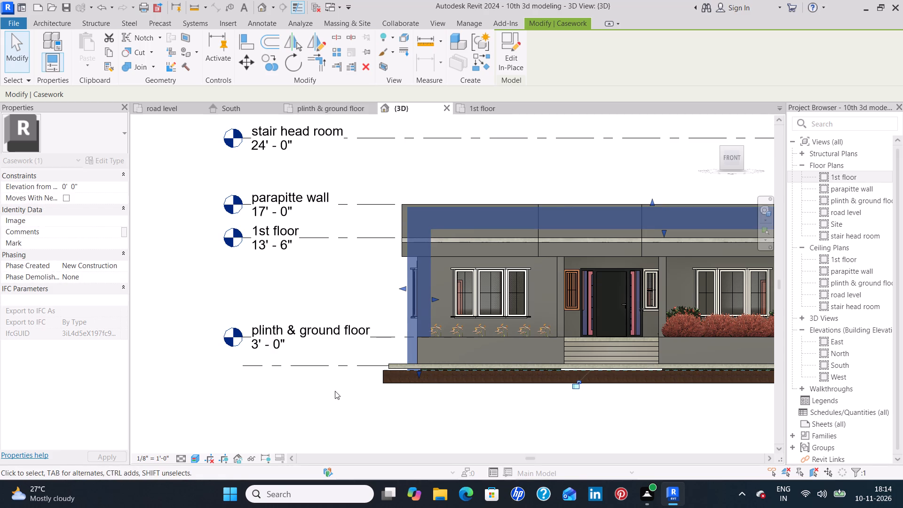
click(335, 391)
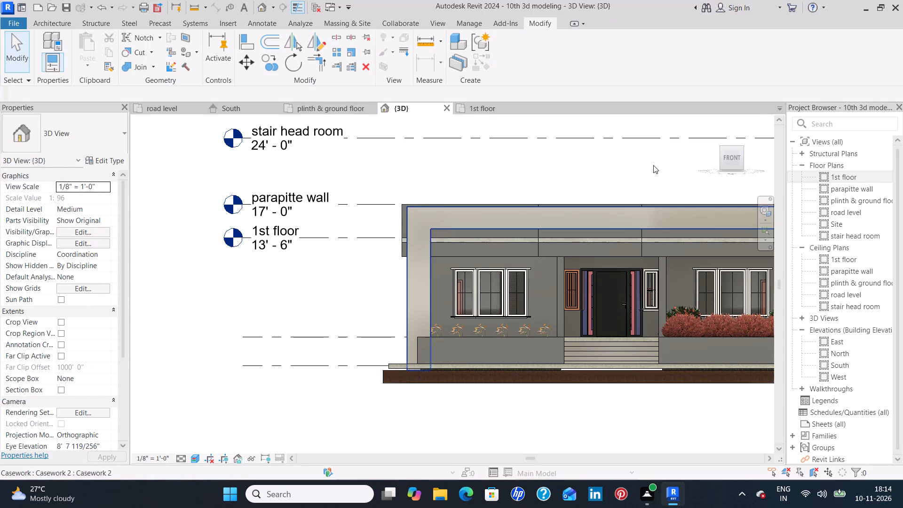
Examine the extended frame from the home 3D view, along the planter, the parapet and the car-side end.
click(712, 127)
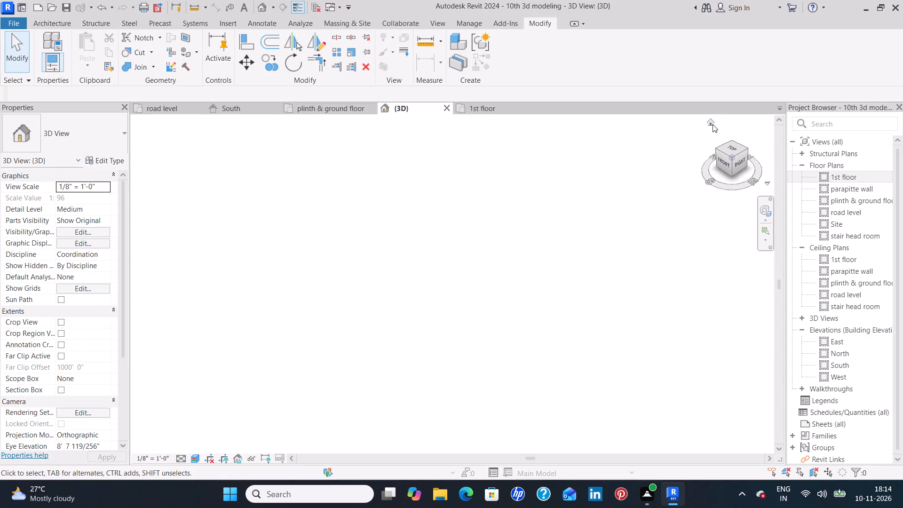
scroll(339, 297, up, 7)
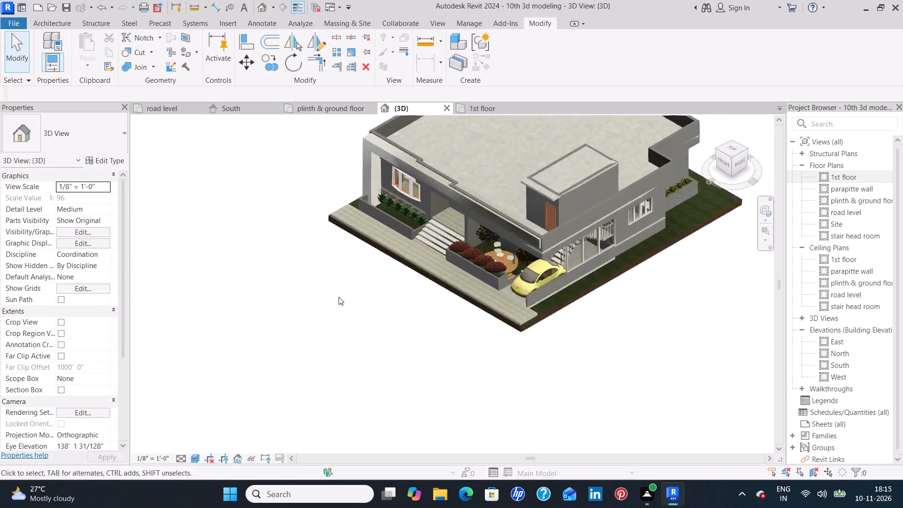
scroll(339, 297, up, 1)
middle_drag(296, 174, 296, 267)
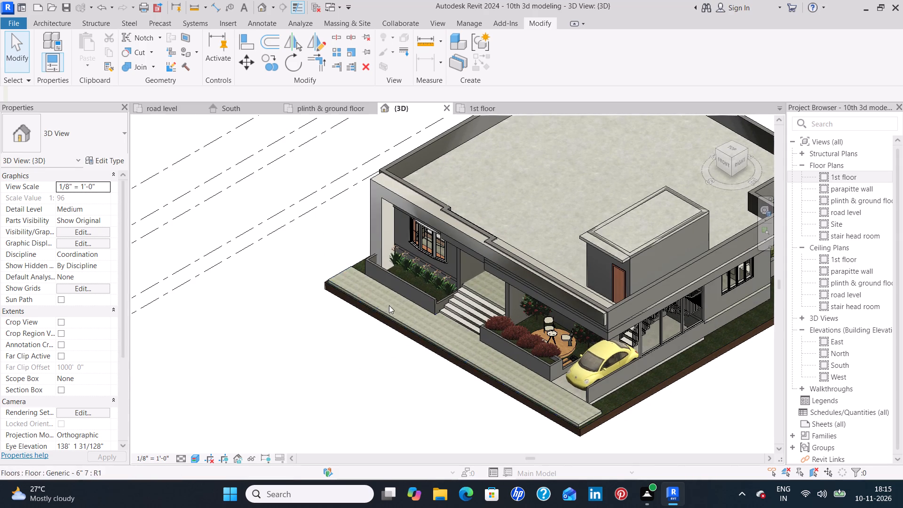
scroll(382, 239, up, 5)
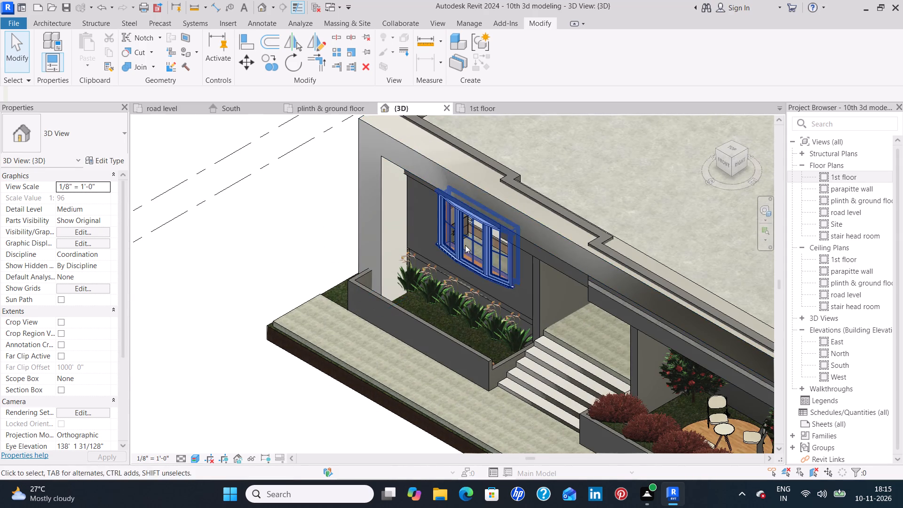
scroll(517, 226, down, 6)
scroll(641, 316, up, 3)
scroll(607, 270, up, 5)
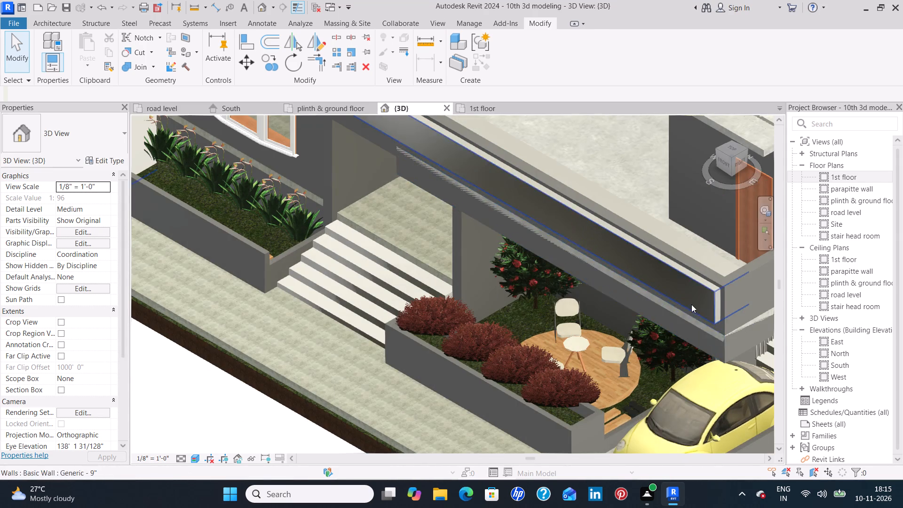
scroll(705, 332, down, 3)
middle_drag(513, 187, 485, 270)
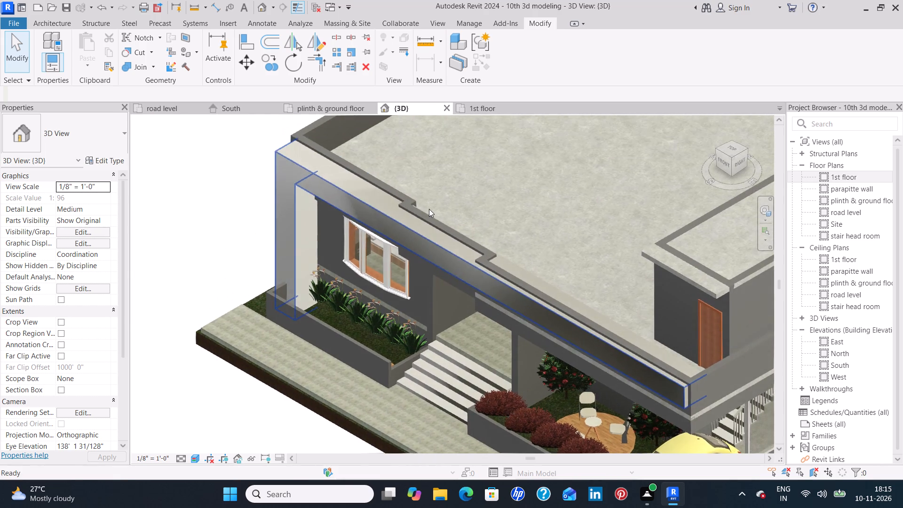
scroll(429, 196, down, 3)
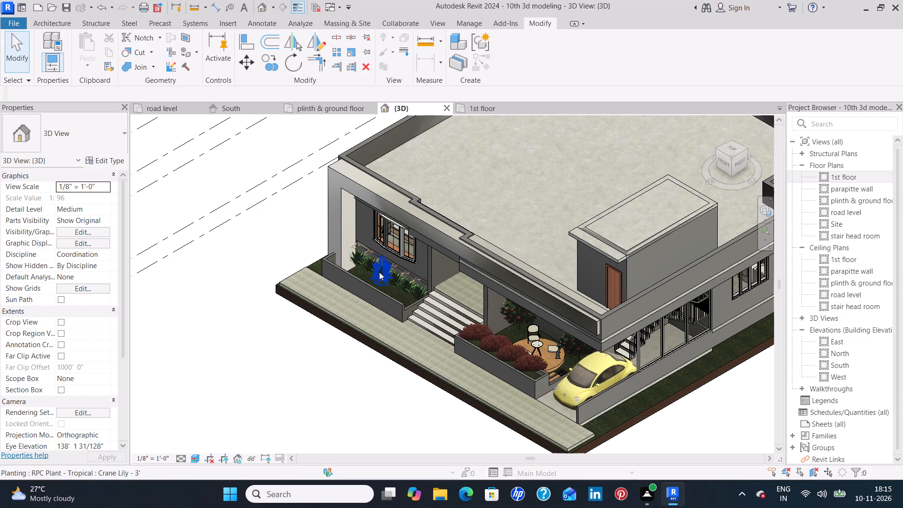
scroll(514, 215, down, 1)
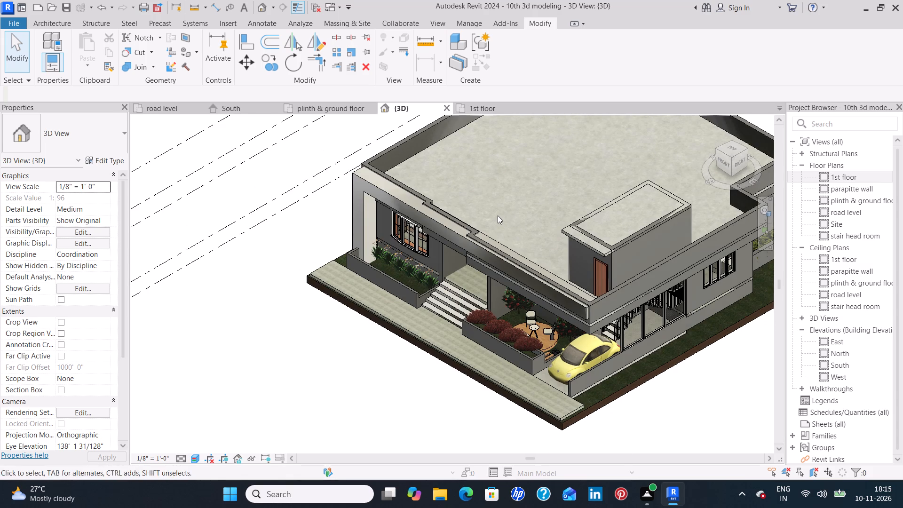
Edit the Casework frame in place, assign the Carpet (1) material to its extrusion, and finish the model.
middle_drag(497, 215, 527, 179)
shift+middle_drag(472, 252, 493, 226)
scroll(450, 270, down, 1)
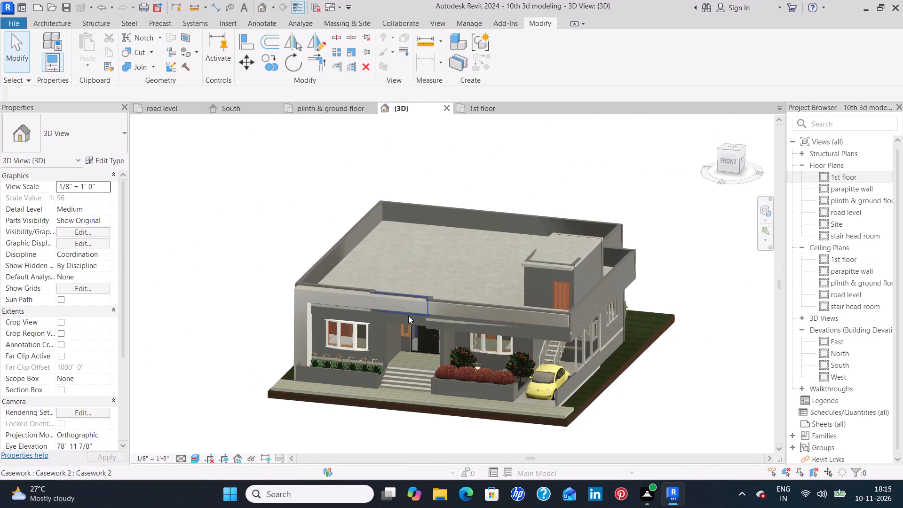
click(399, 301)
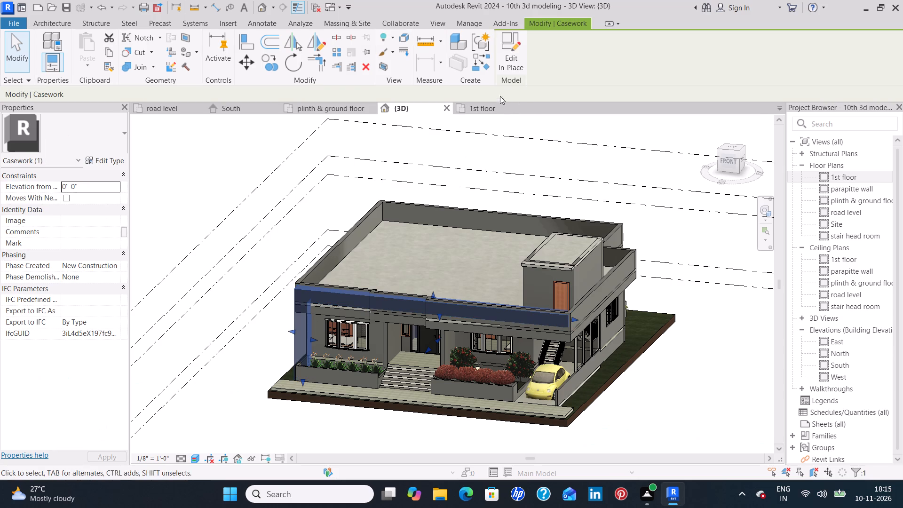
click(512, 61)
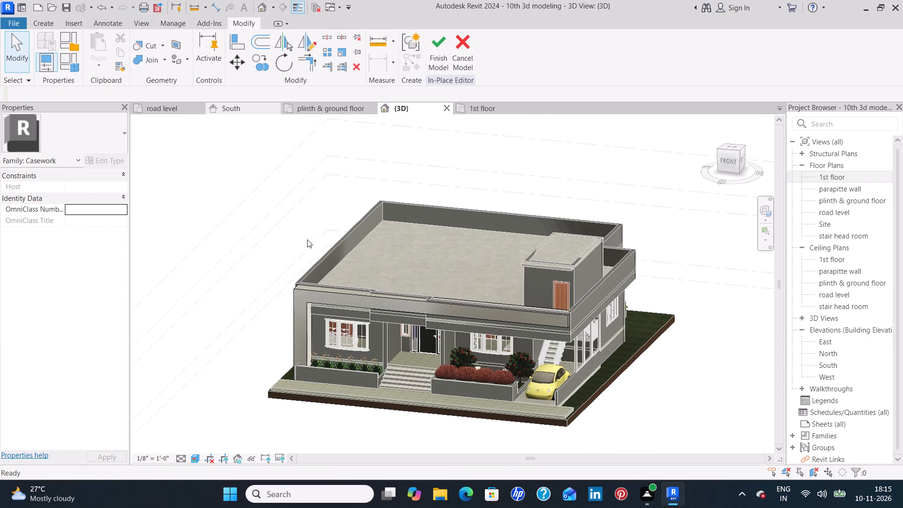
click(336, 294)
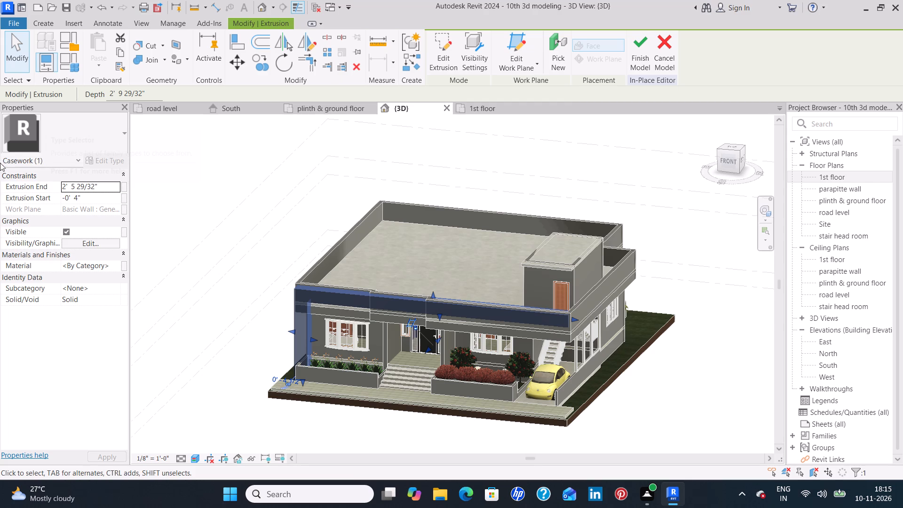
click(118, 268)
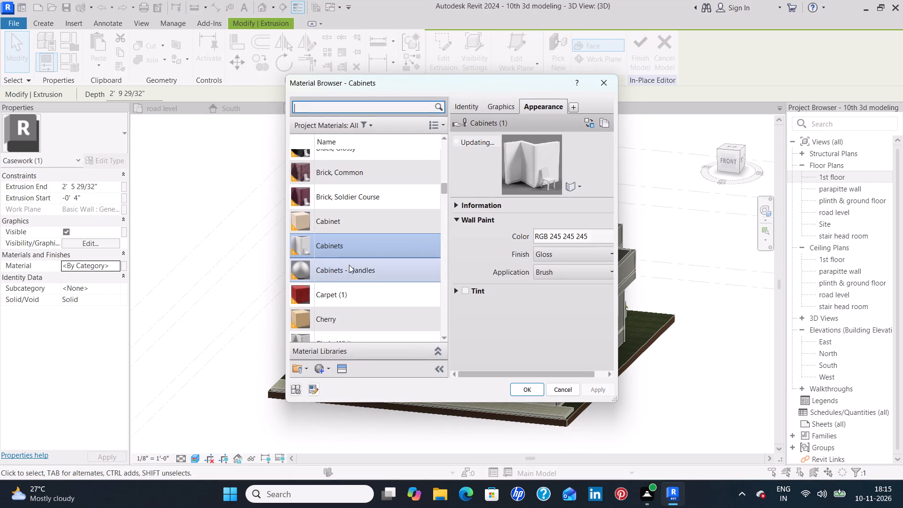
click(360, 248)
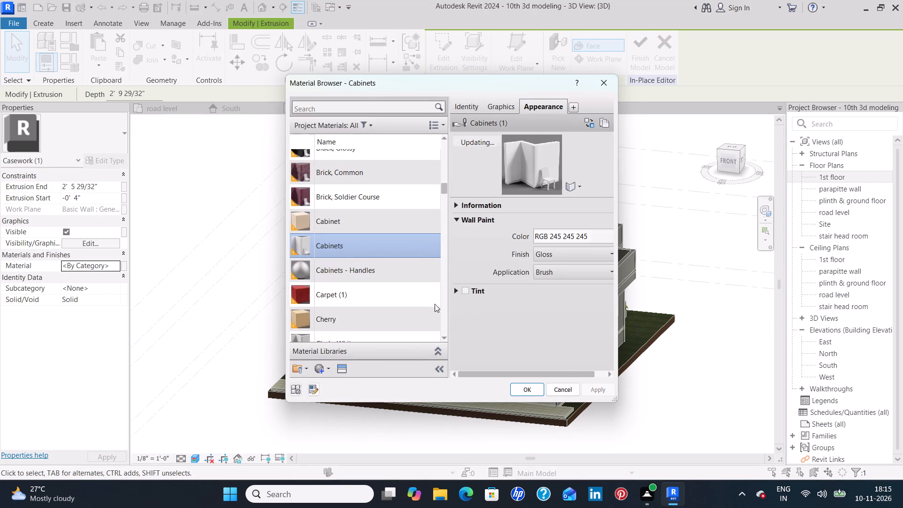
scroll(385, 274, down, 1)
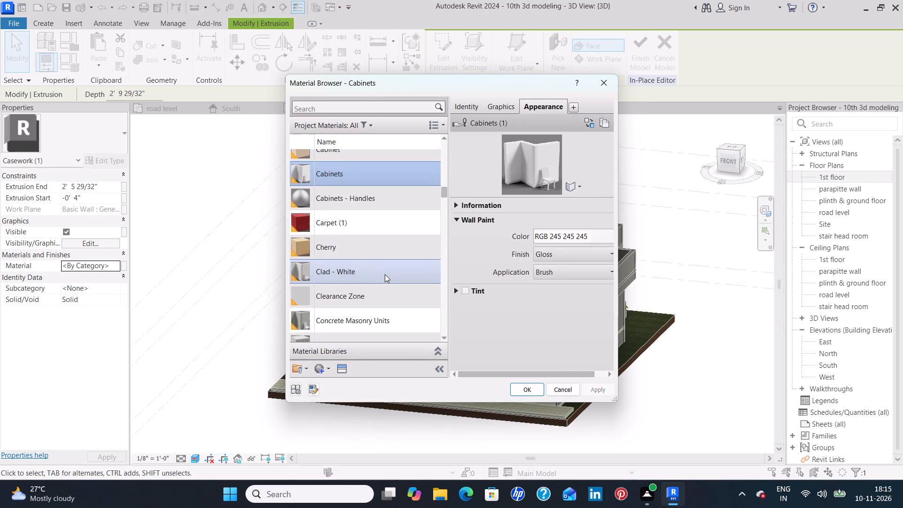
click(385, 274)
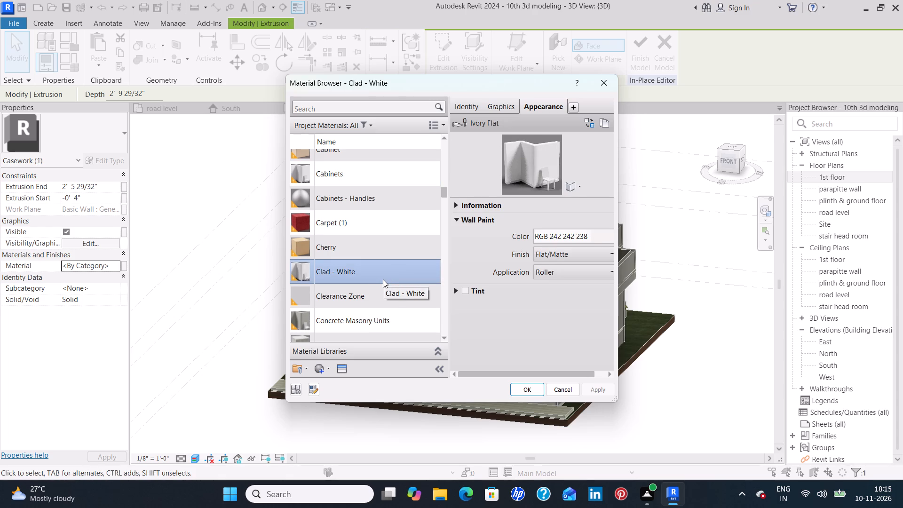
click(336, 298)
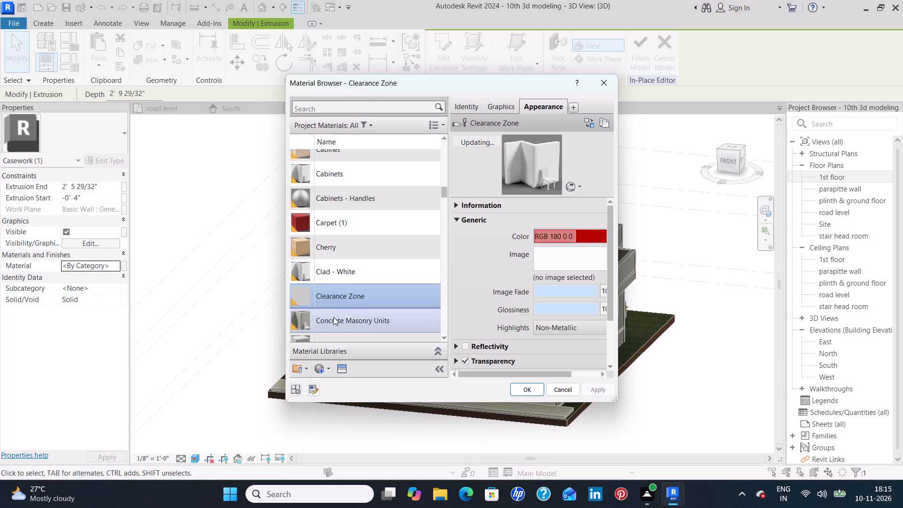
click(333, 317)
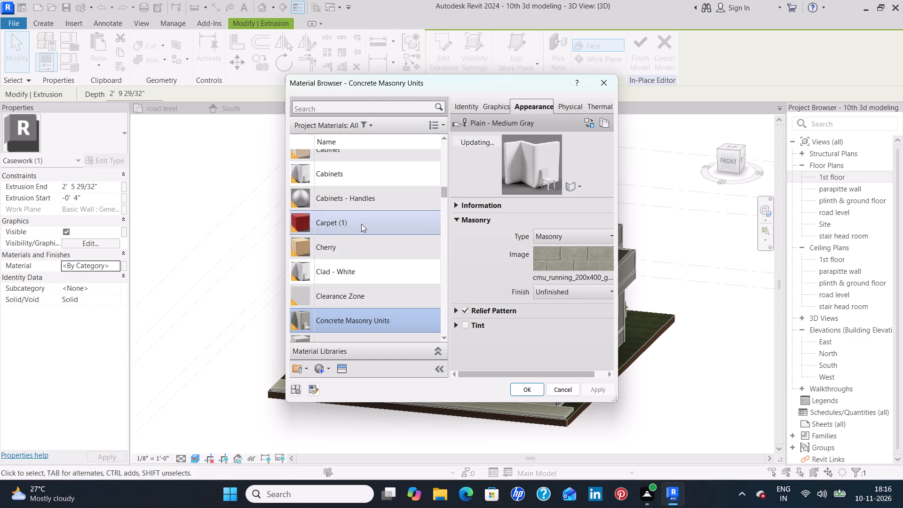
click(361, 224)
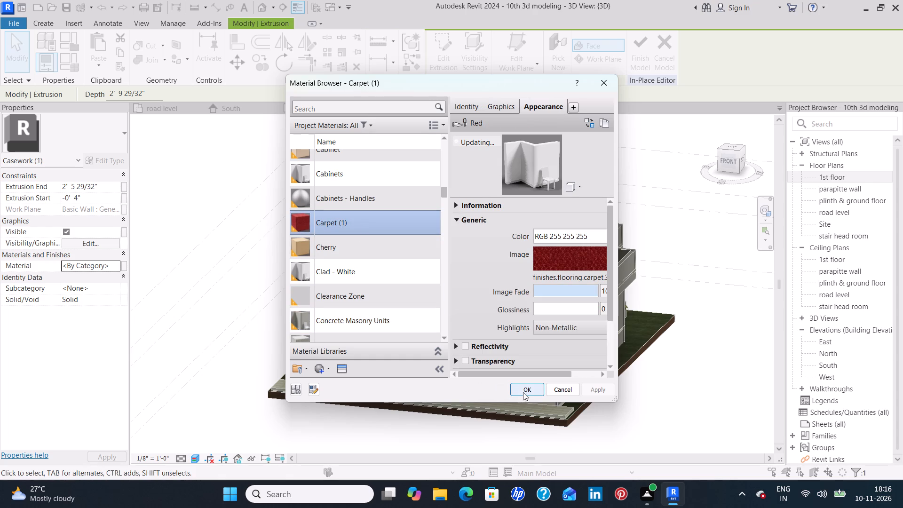
click(523, 385)
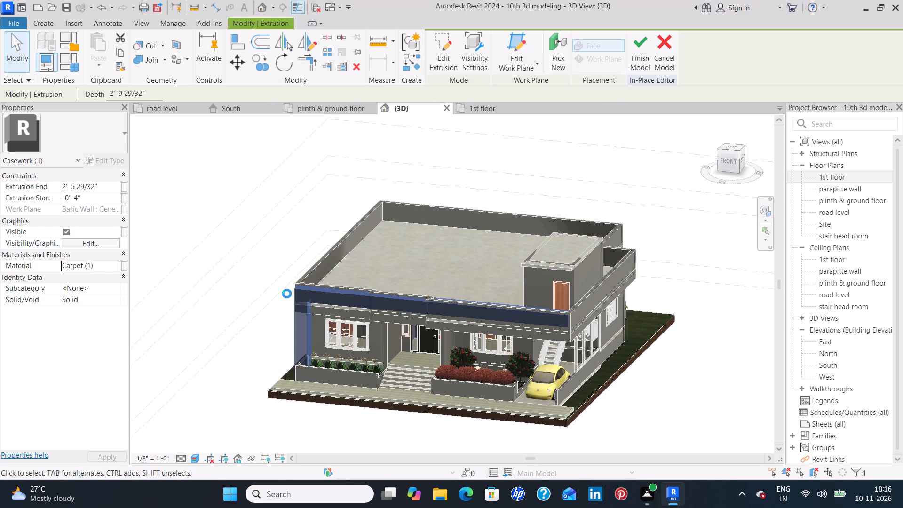
click(643, 62)
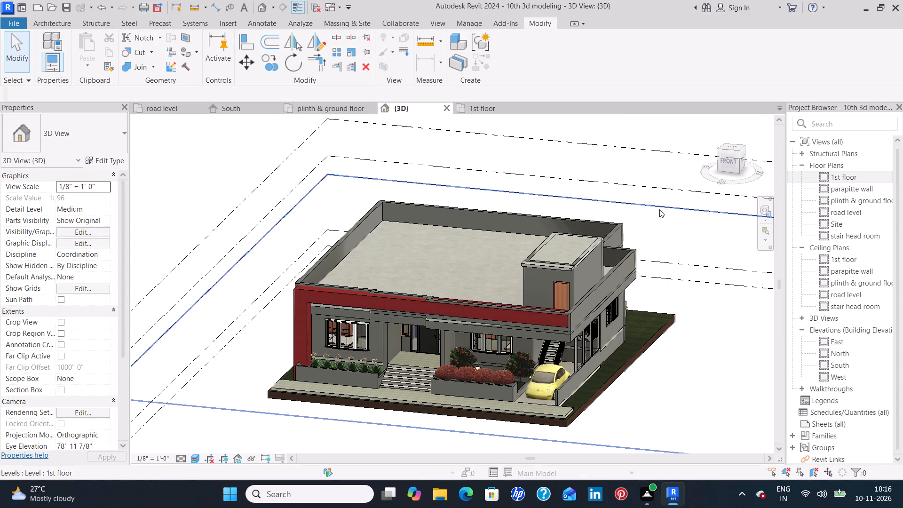
Examine the red Casework frame's finish from a low front 3D view and close up along the parapet band.
shift+middle_drag(673, 250, 685, 200)
scroll(402, 336, up, 3)
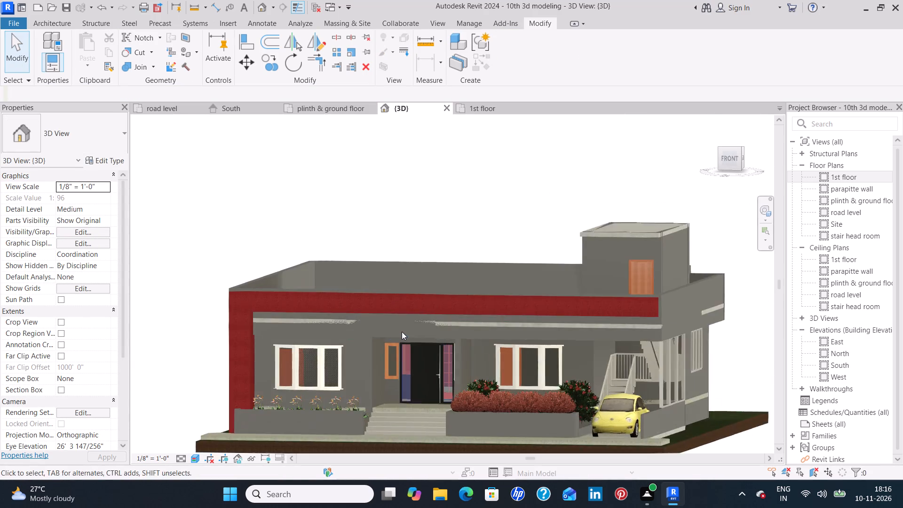
scroll(399, 332, up, 3)
scroll(555, 317, up, 10)
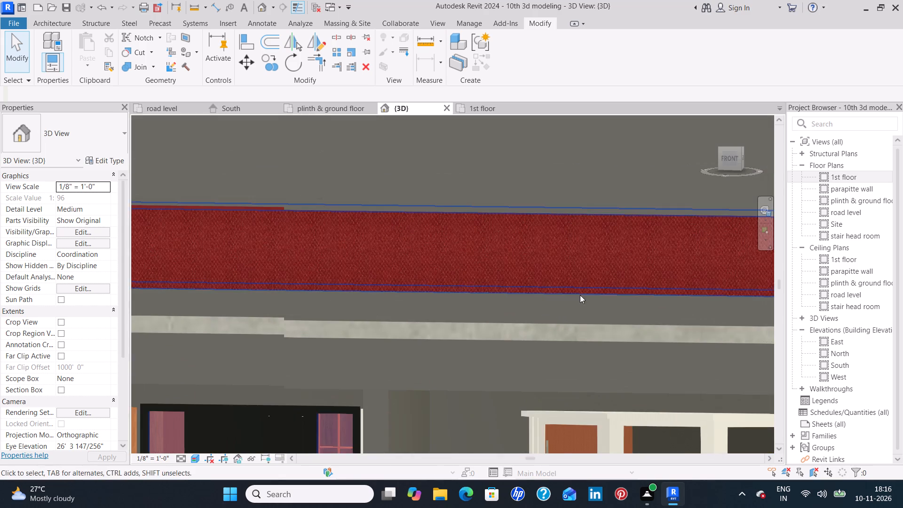
scroll(580, 295, up, 2)
scroll(558, 238, up, 7)
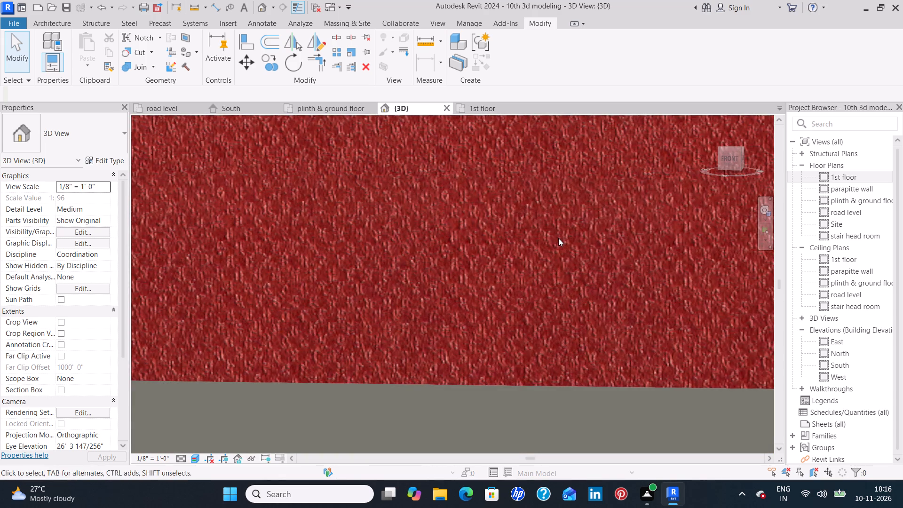
scroll(558, 238, up, 2)
scroll(554, 239, down, 15)
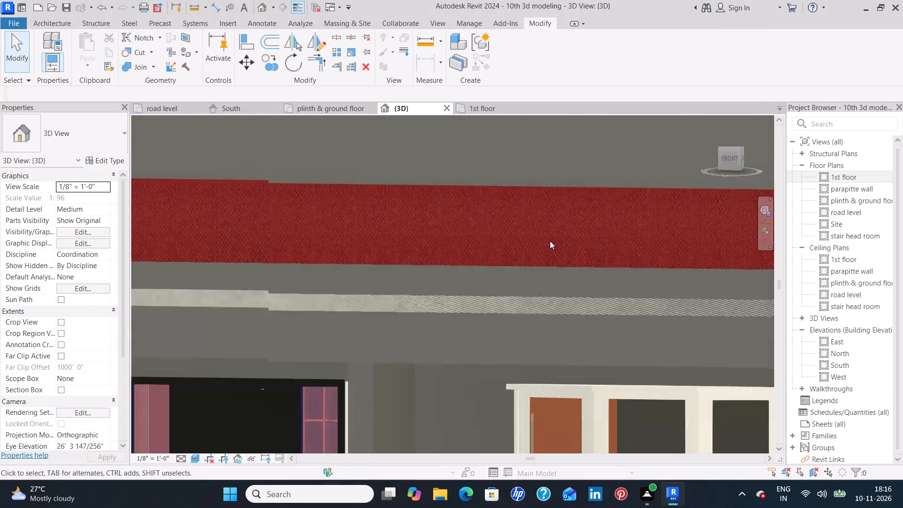
scroll(549, 241, down, 10)
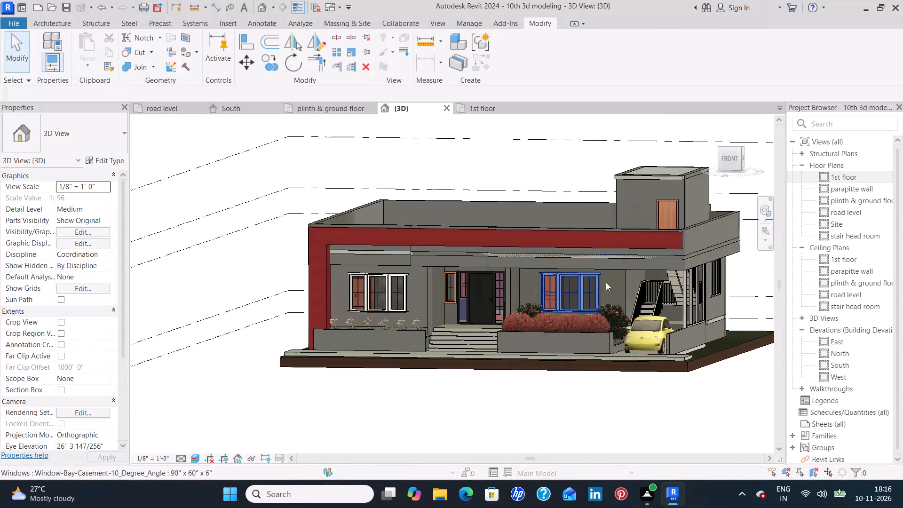
Edit the Casework frame in place, change its extrusion material to Clad - White, and finish the model.
click(531, 244)
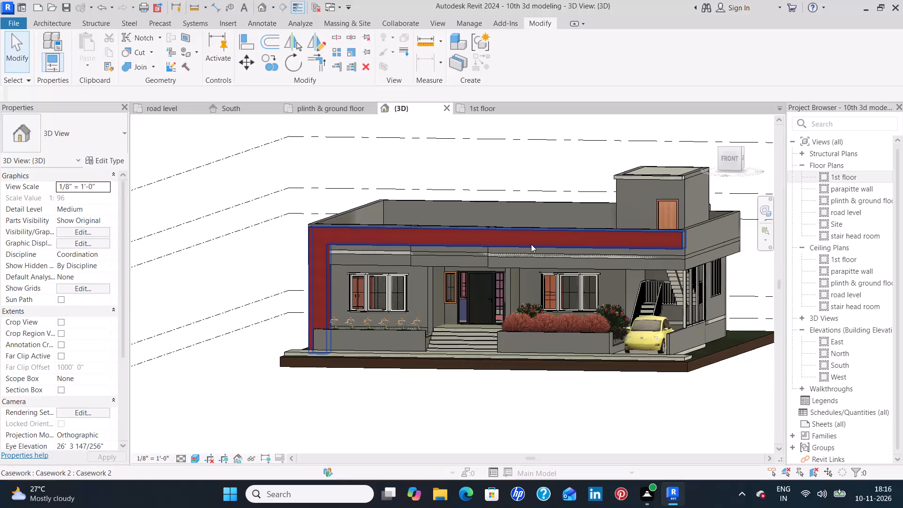
click(506, 64)
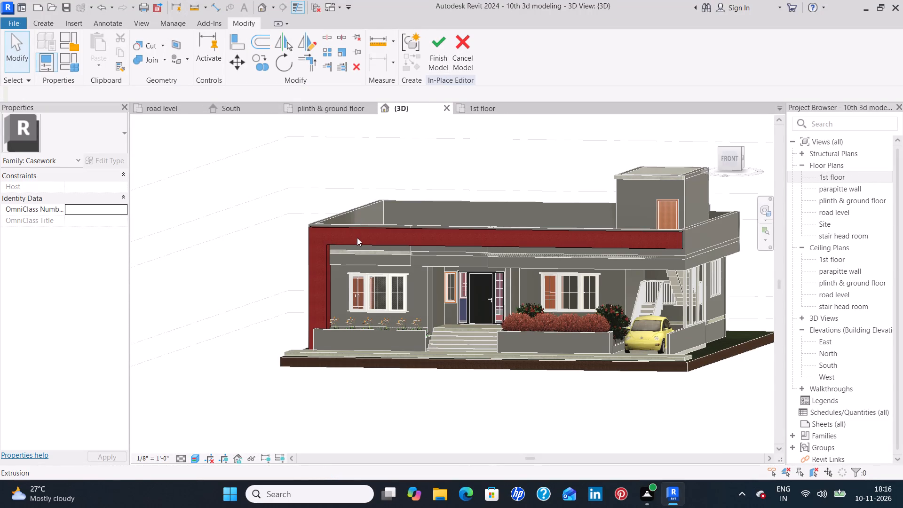
click(364, 245)
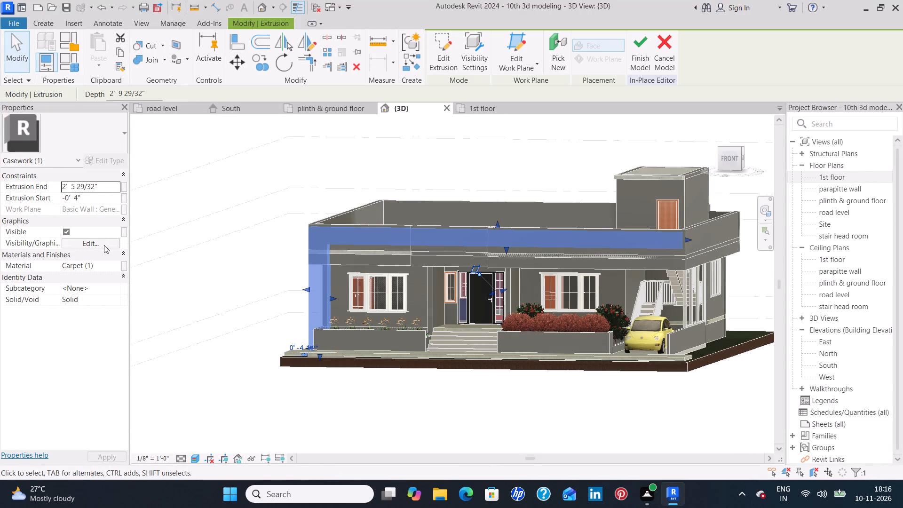
click(114, 263)
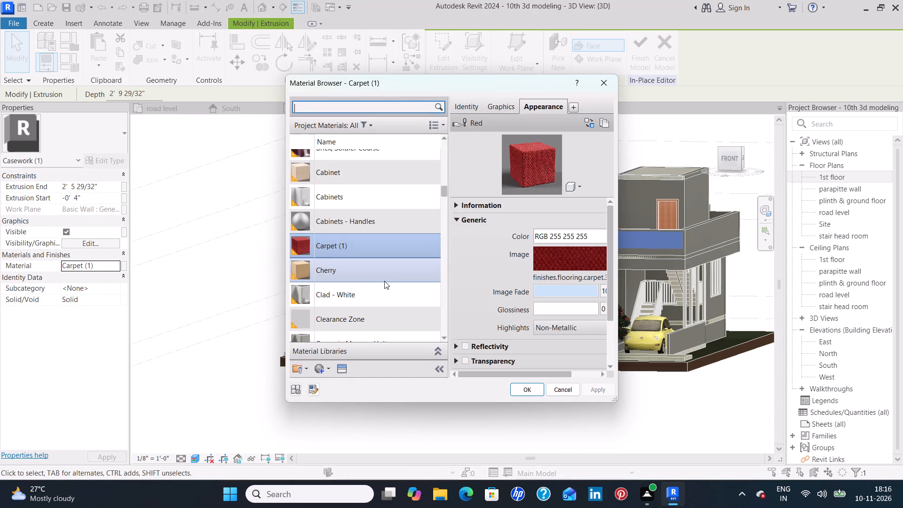
scroll(389, 270, up, 1)
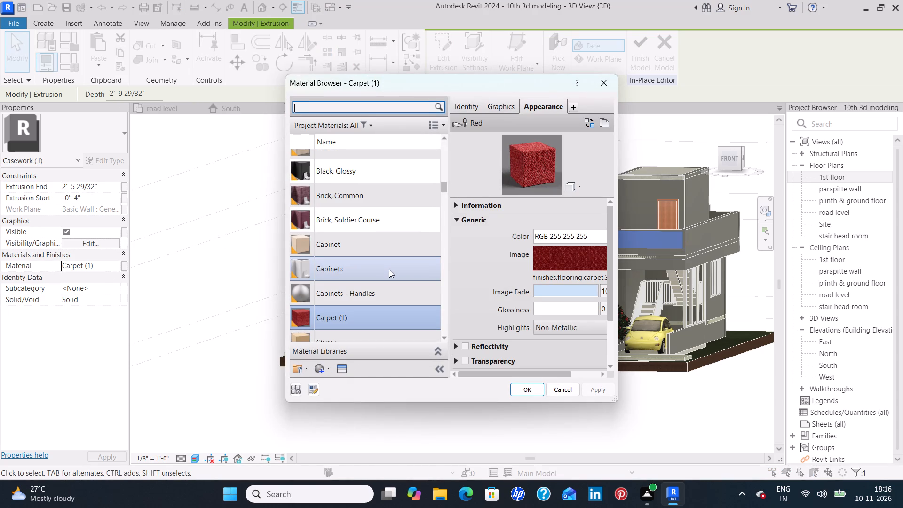
scroll(389, 270, down, 2)
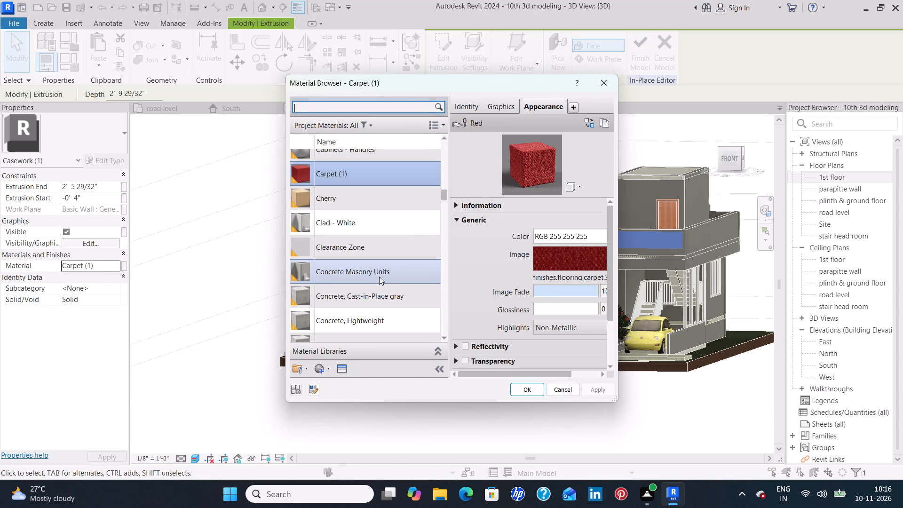
click(375, 277)
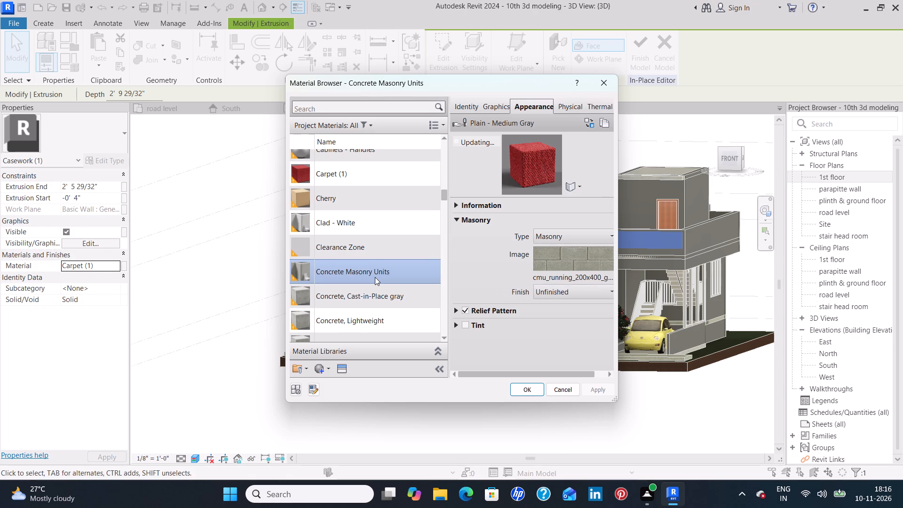
click(371, 223)
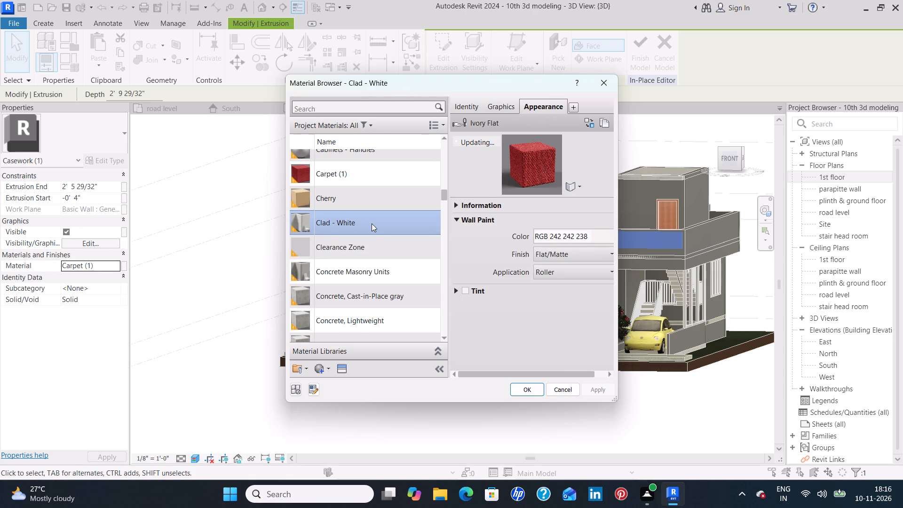
scroll(396, 277, down, 1)
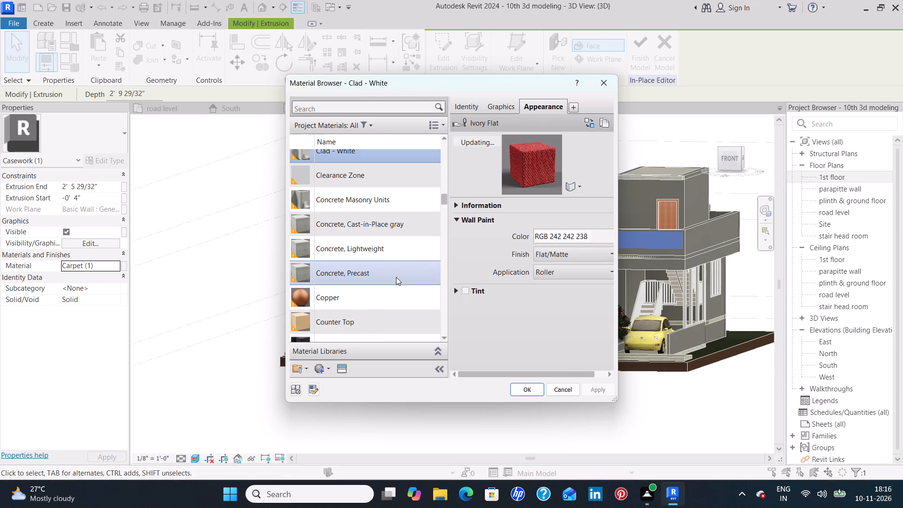
scroll(396, 277, down, 1)
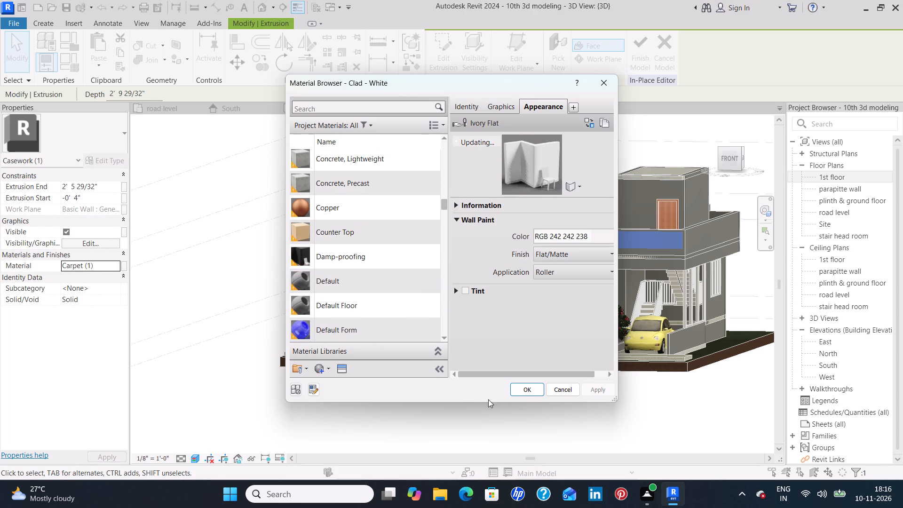
click(526, 388)
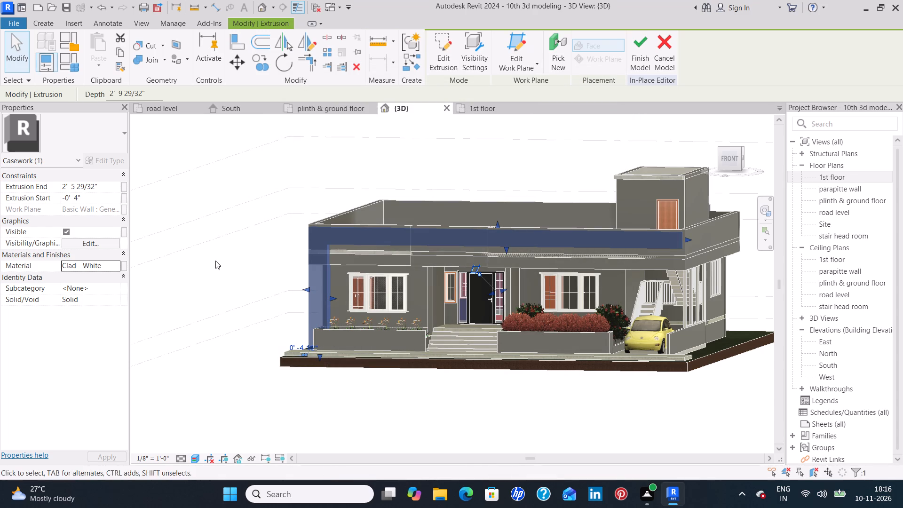
click(645, 57)
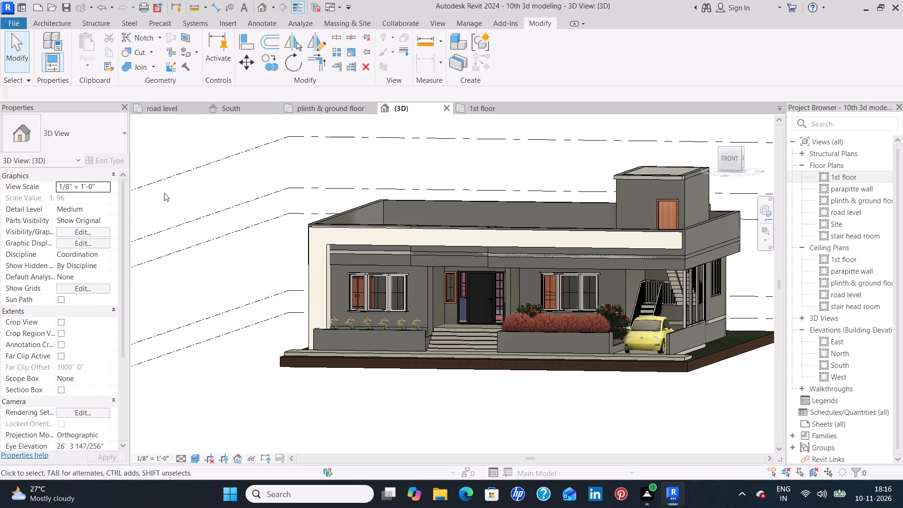
click(443, 150)
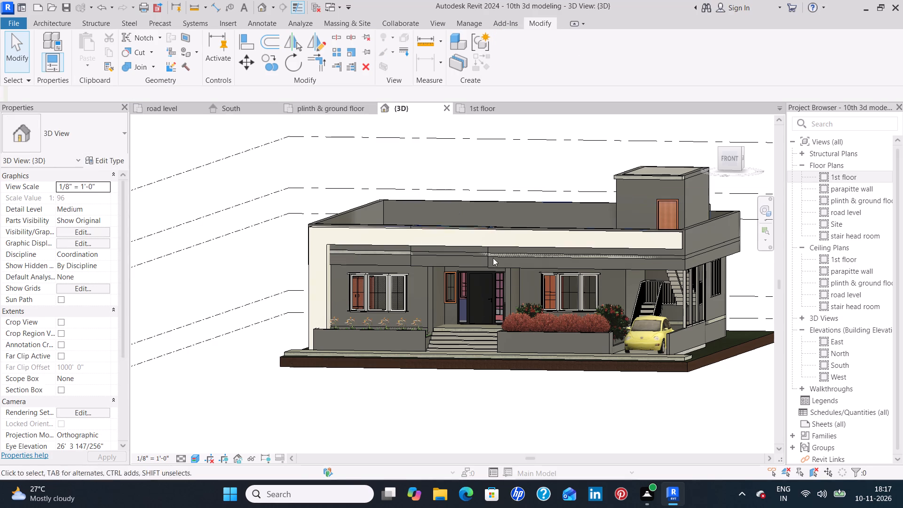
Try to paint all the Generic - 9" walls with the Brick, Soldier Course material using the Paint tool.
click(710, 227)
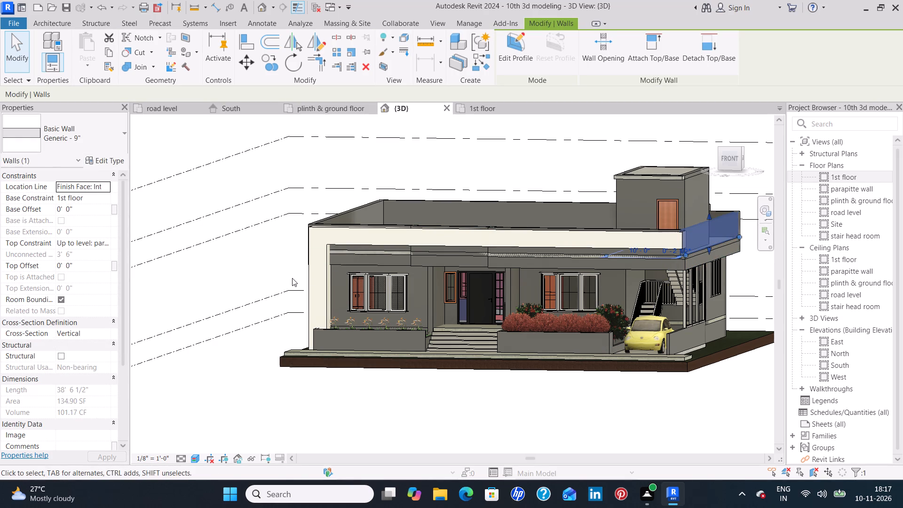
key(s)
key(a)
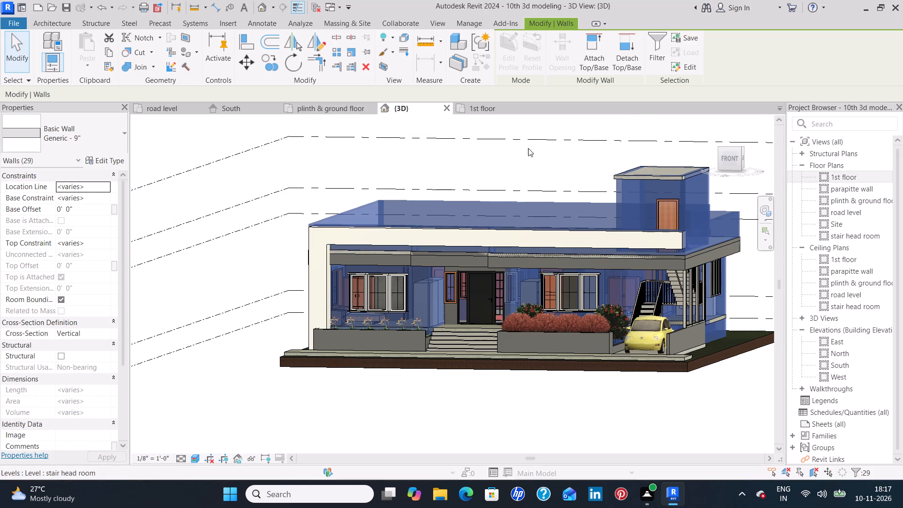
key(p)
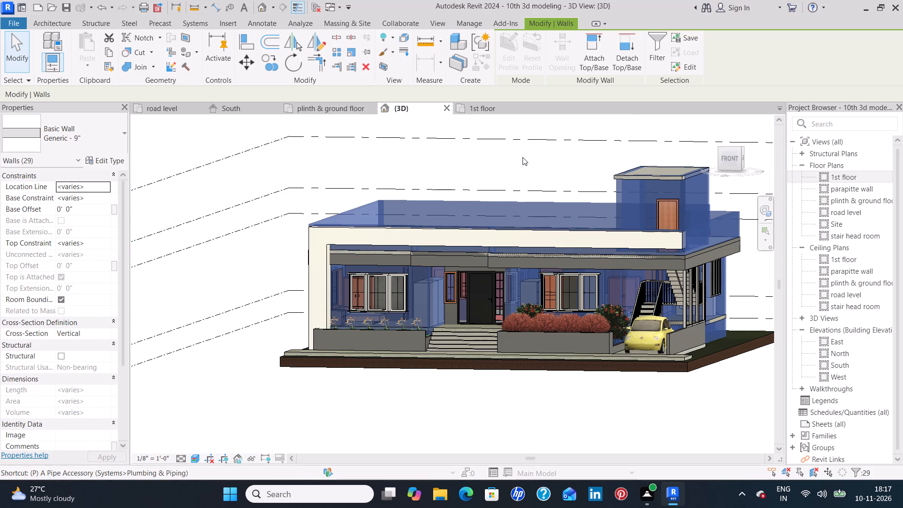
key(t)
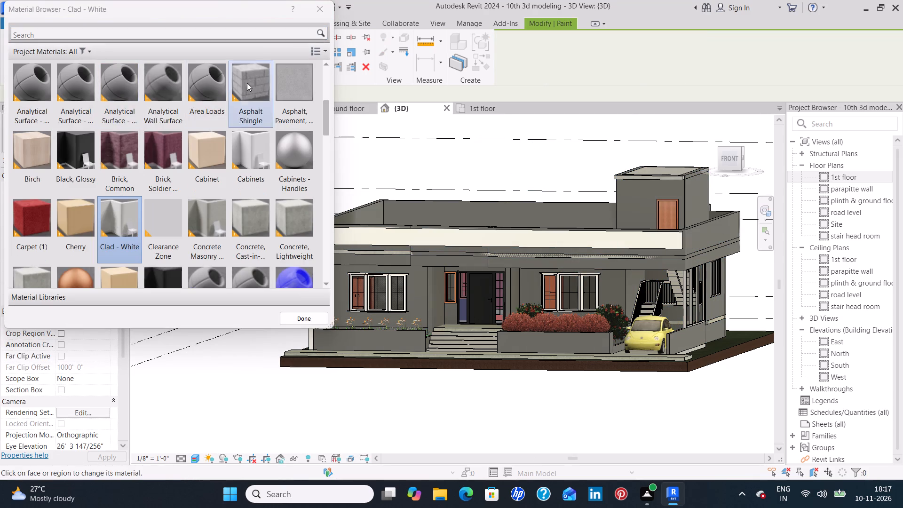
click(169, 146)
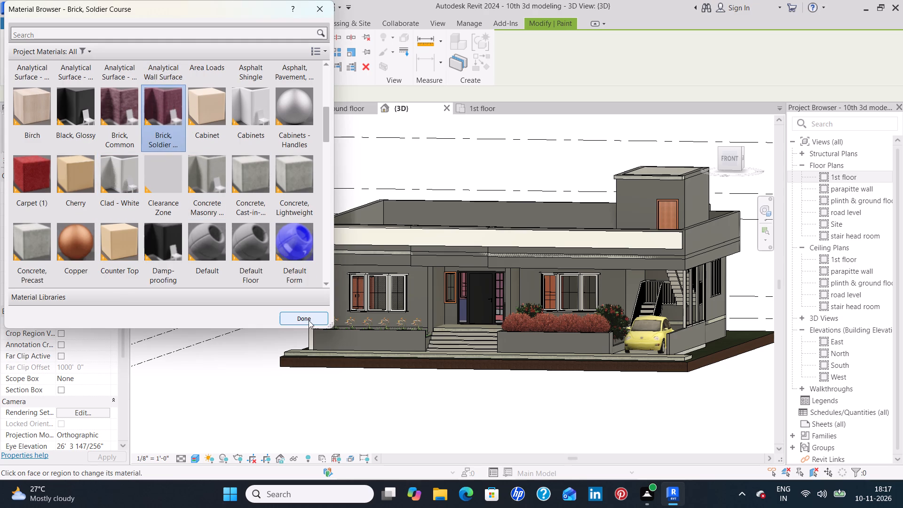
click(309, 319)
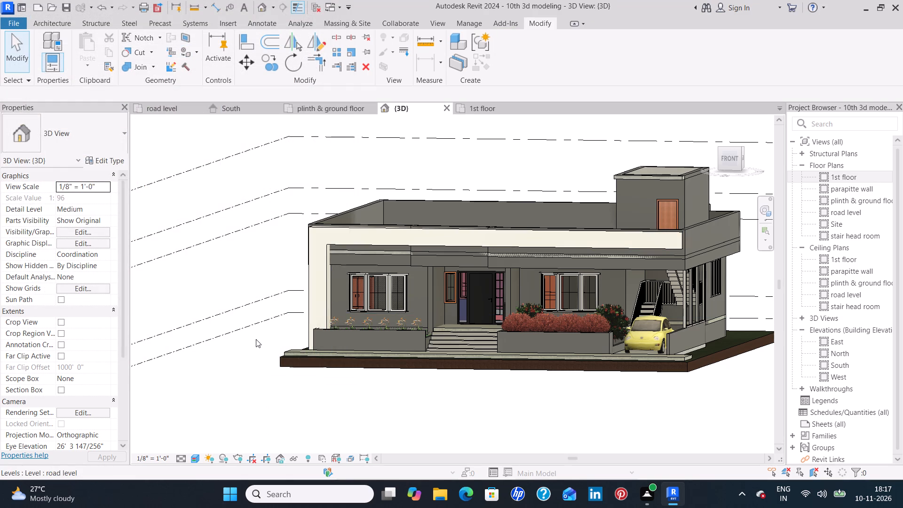
Select all Generic - 9" walls and set the structure layer's material to Brick, Soldier Course in their wall type.
click(371, 202)
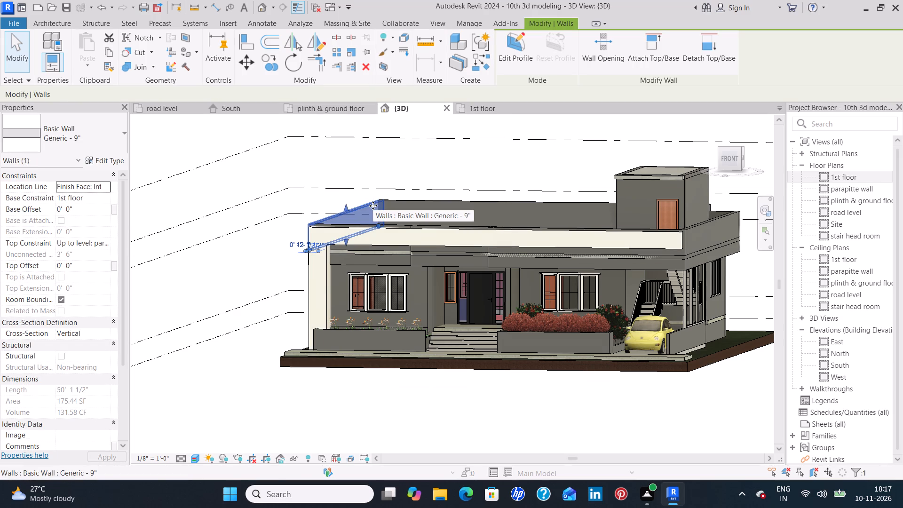
text(sa)
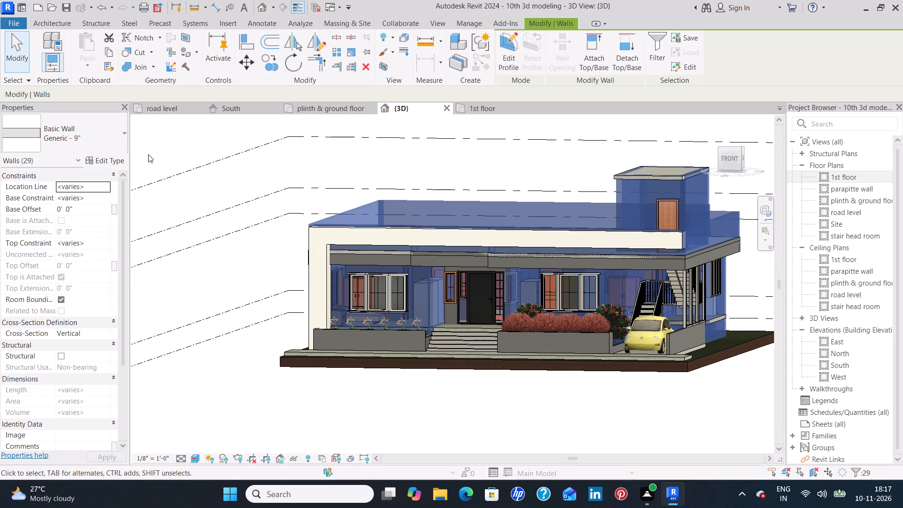
click(114, 163)
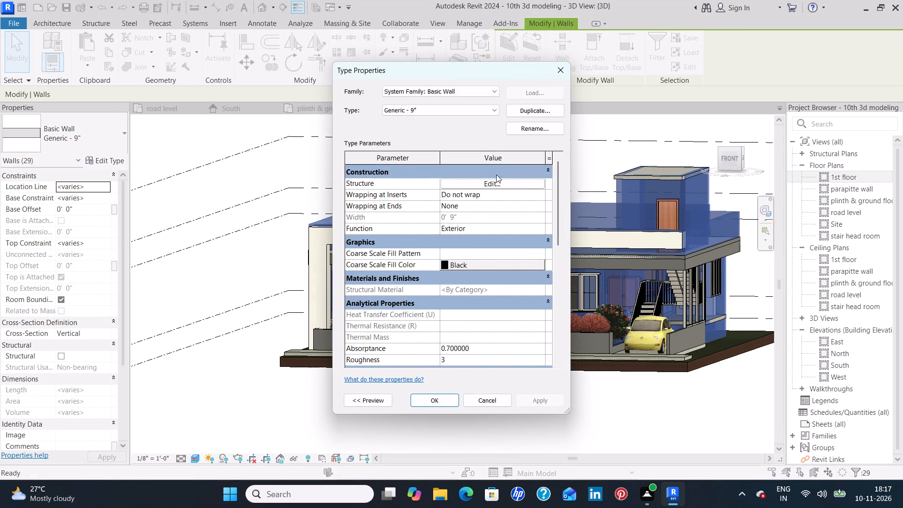
click(492, 181)
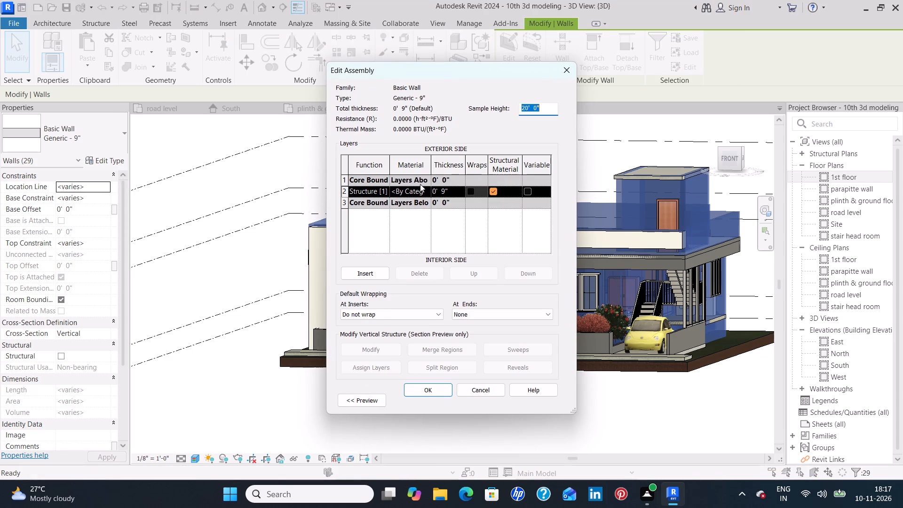
click(428, 190)
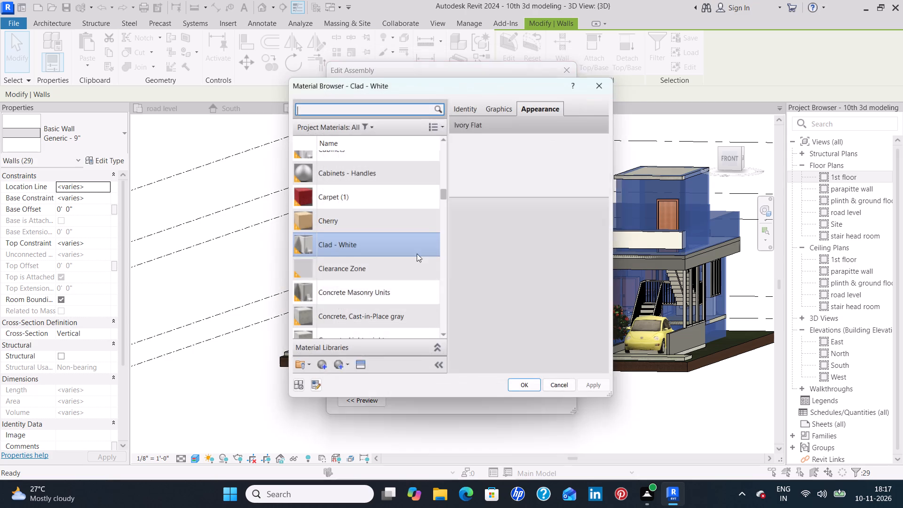
scroll(372, 237, up, 1)
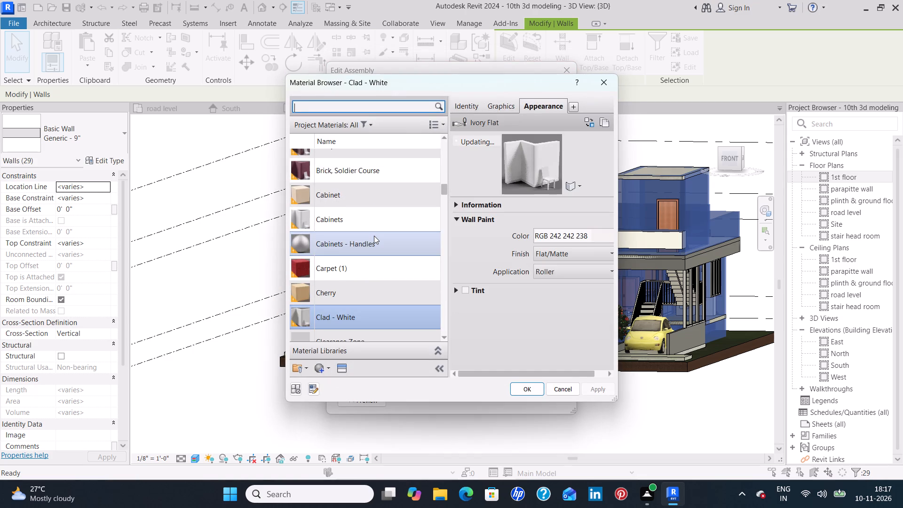
scroll(374, 236, up, 1)
click(376, 243)
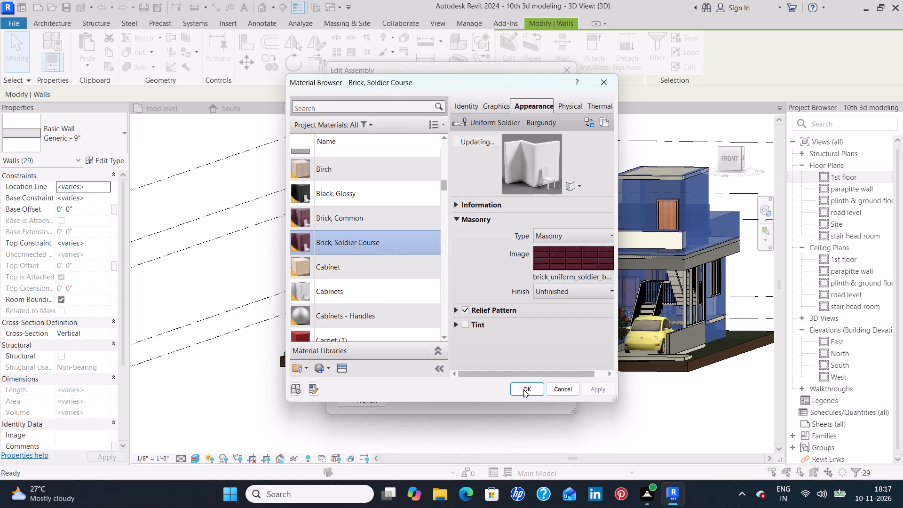
click(527, 390)
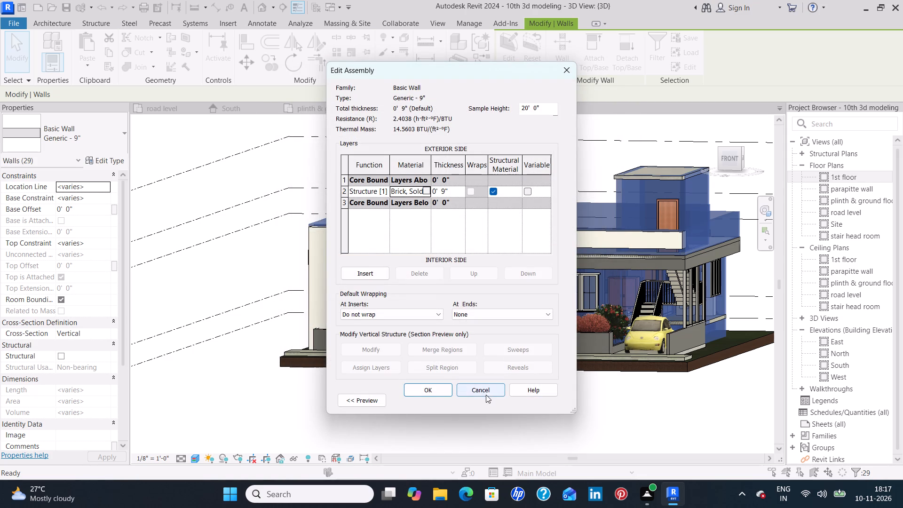
click(442, 388)
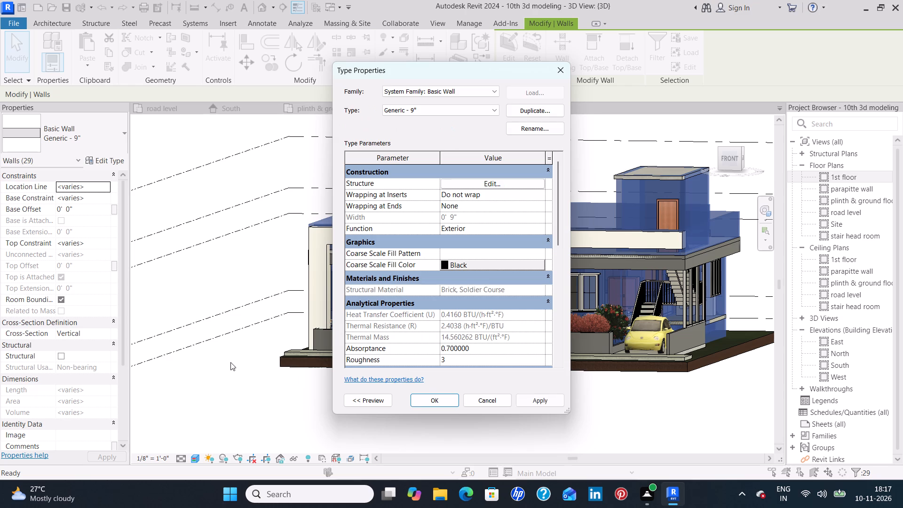
click(529, 397)
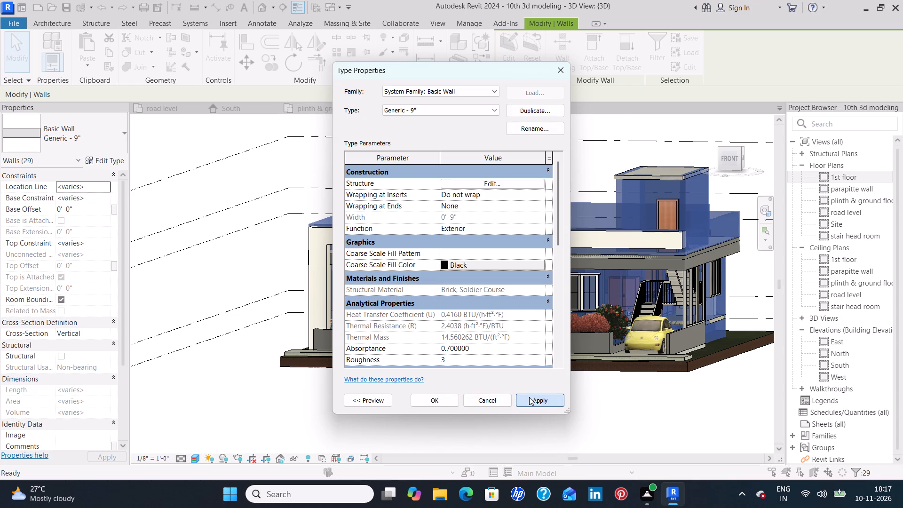
click(435, 397)
click(243, 389)
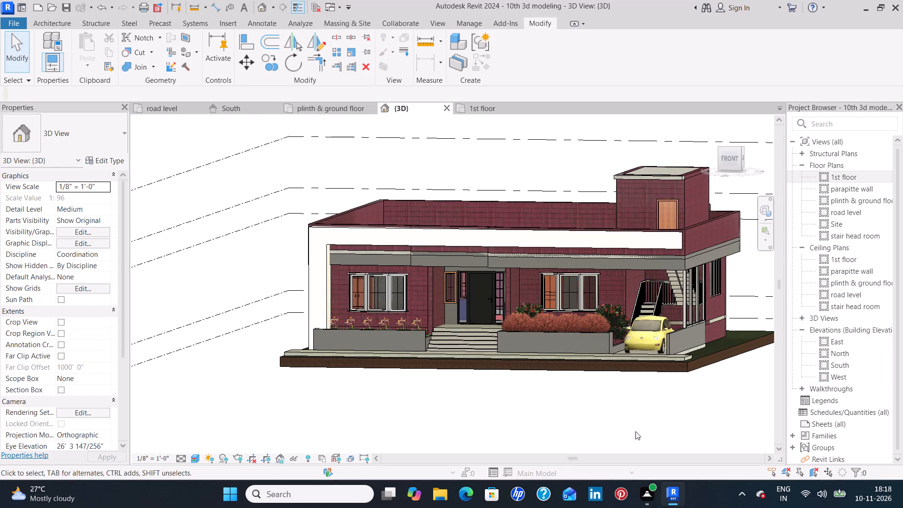
Select all Generic - 4.5" walls and examine where they occur around the front and side of the house in 3D.
shift+middle_drag(698, 443, 697, 437)
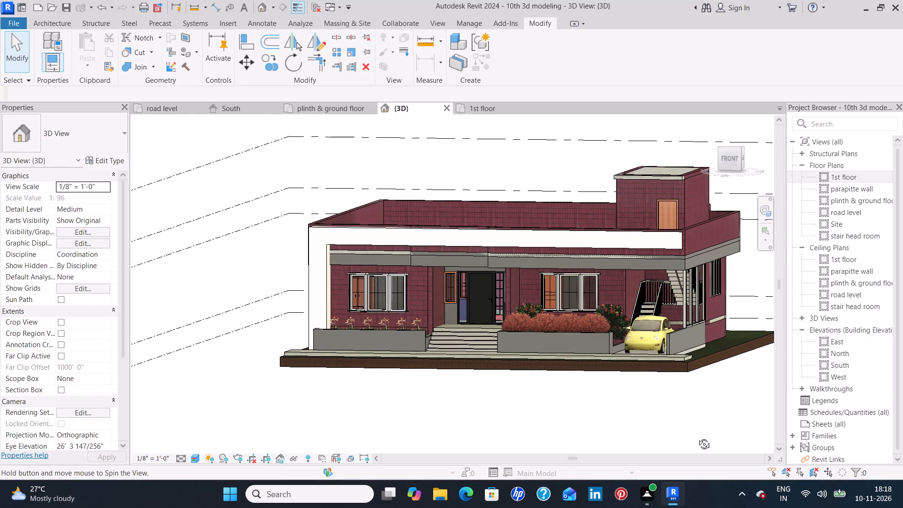
shift+middle_drag(697, 437, 603, 447)
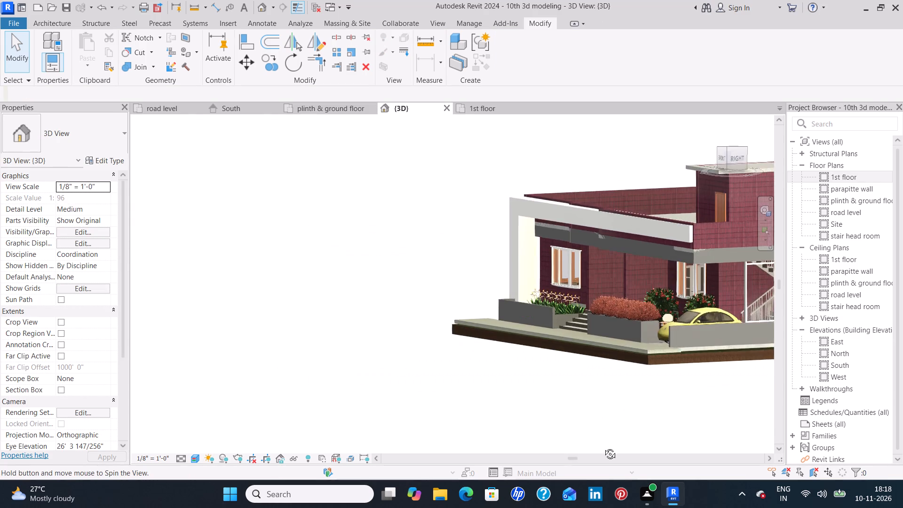
shift+middle_drag(603, 447, 622, 443)
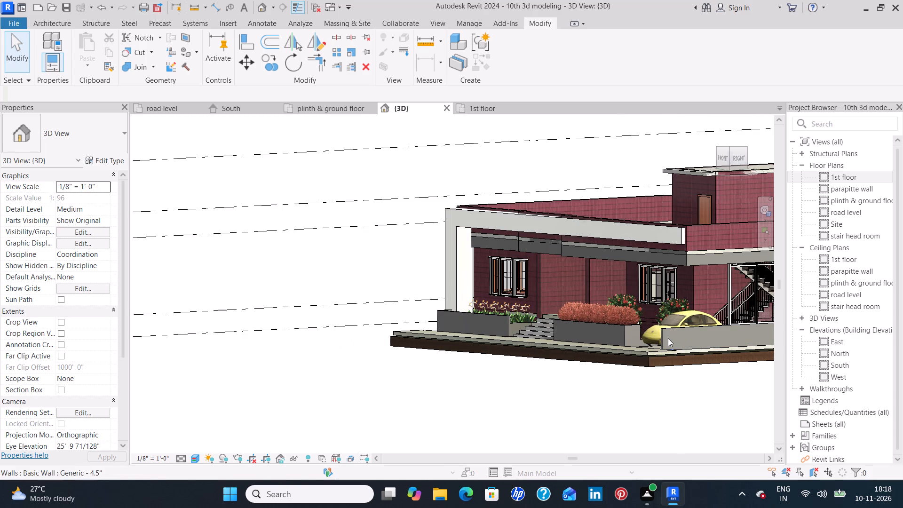
click(665, 338)
text(sa)
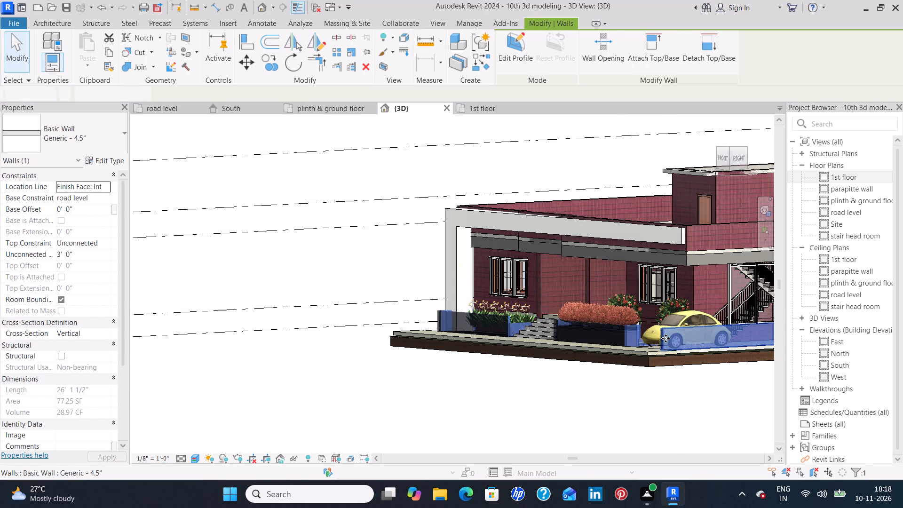
middle_drag(538, 407, 554, 413)
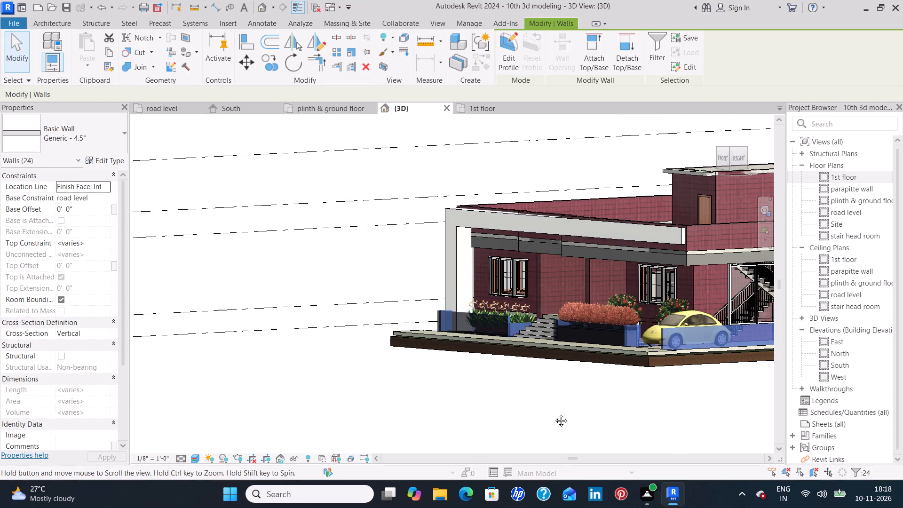
middle_drag(554, 413, 623, 440)
shift+middle_drag(623, 438, 653, 443)
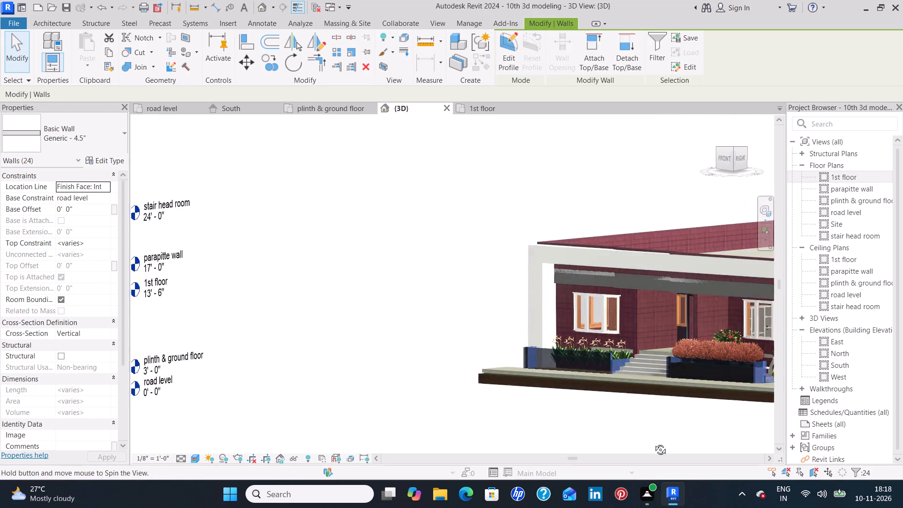
shift+middle_drag(653, 443, 660, 416)
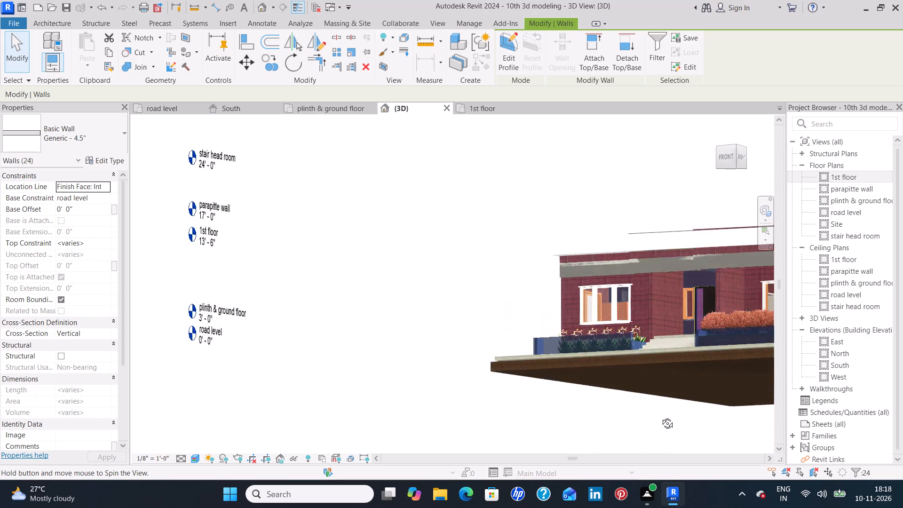
shift+middle_drag(660, 416, 658, 437)
scroll(636, 409, down, 2)
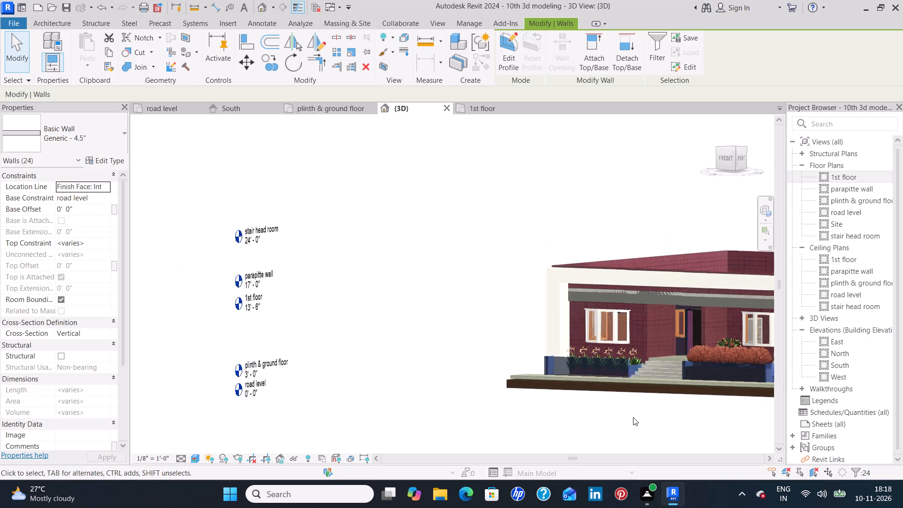
middle_drag(673, 421, 670, 456)
shift+scroll(673, 421, down, 1)
middle_drag(707, 405, 675, 373)
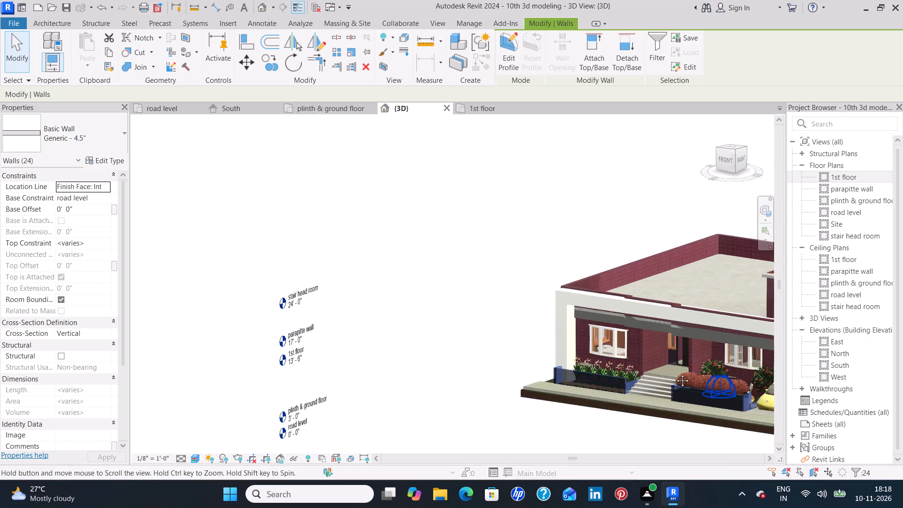
middle_drag(675, 373, 499, 313)
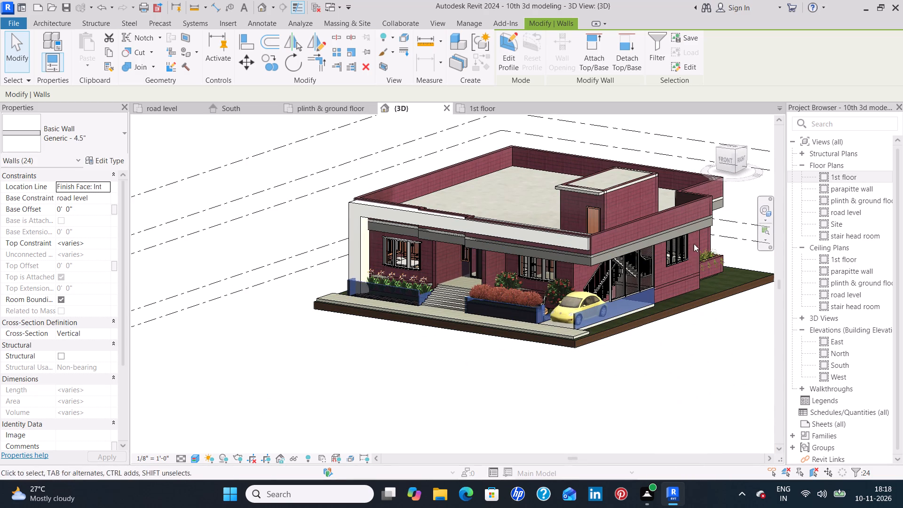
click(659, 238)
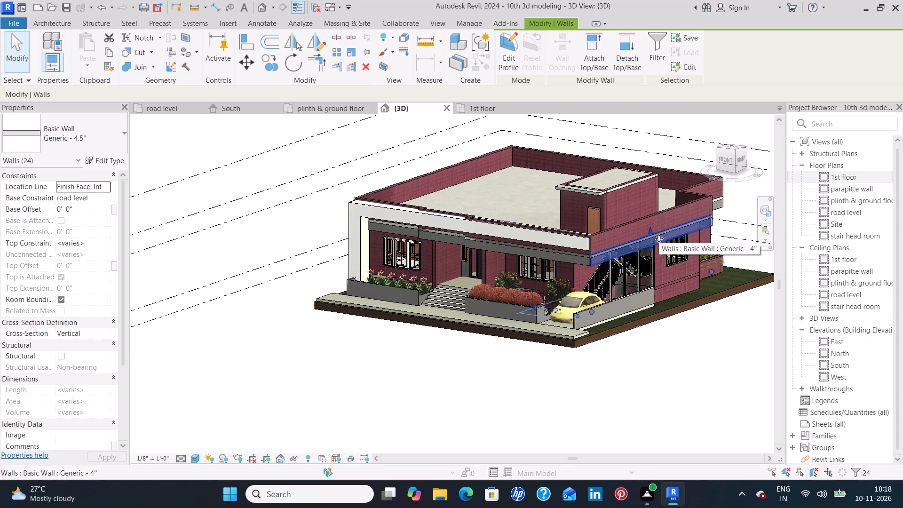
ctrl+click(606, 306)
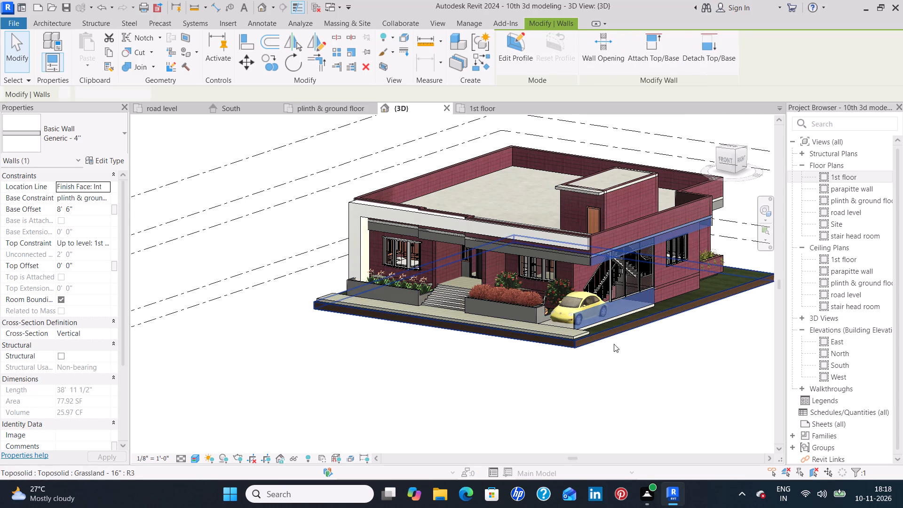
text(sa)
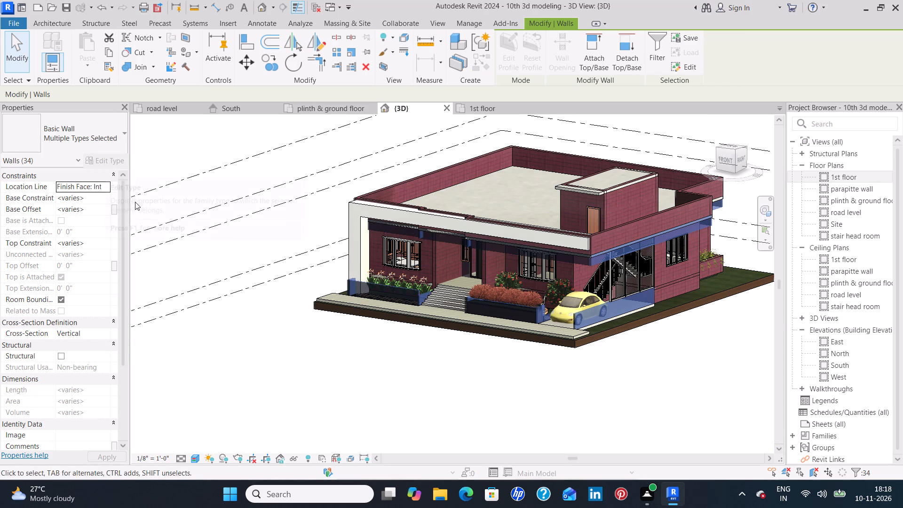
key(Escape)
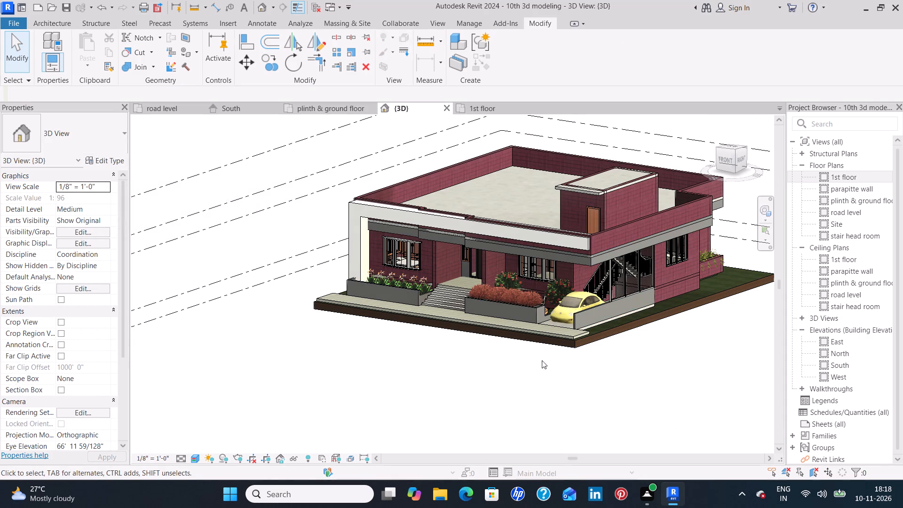
Select all Generic - 4" walls and choose Gypsum Wall Board as the structure layer's material in their wall type.
click(598, 260)
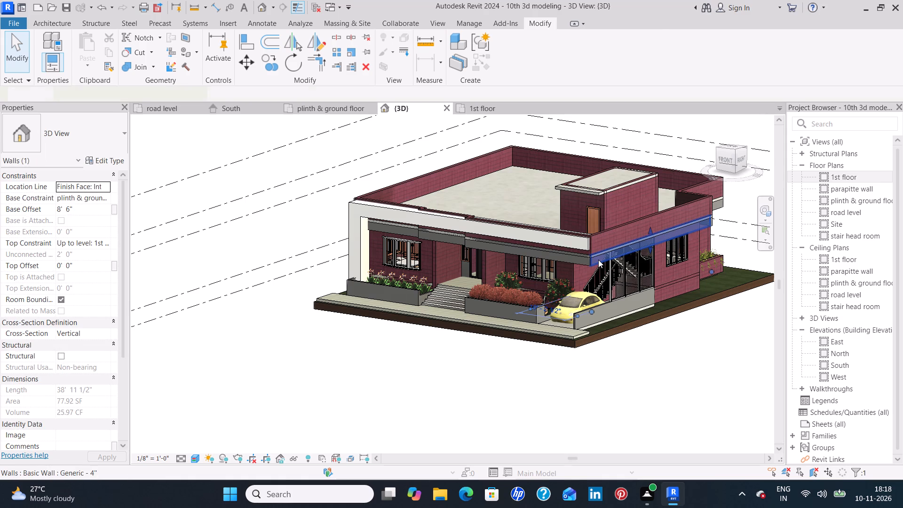
text(sa)
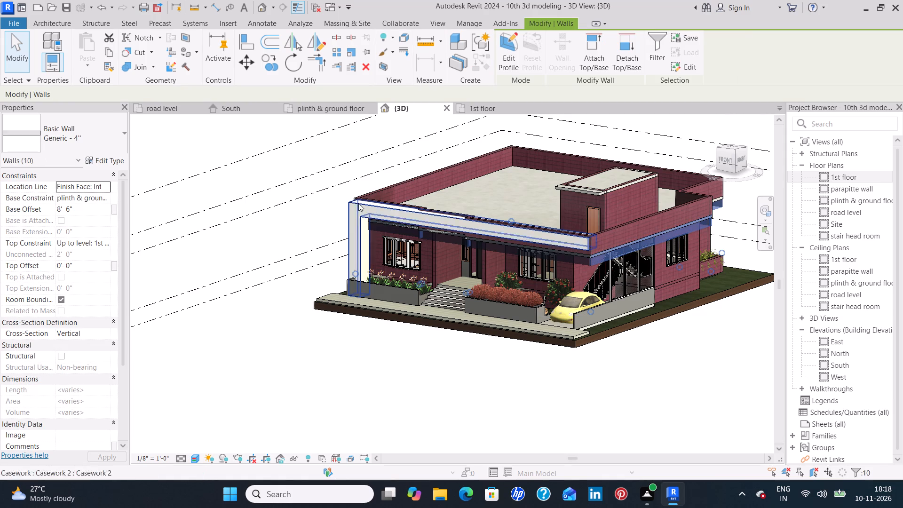
click(110, 159)
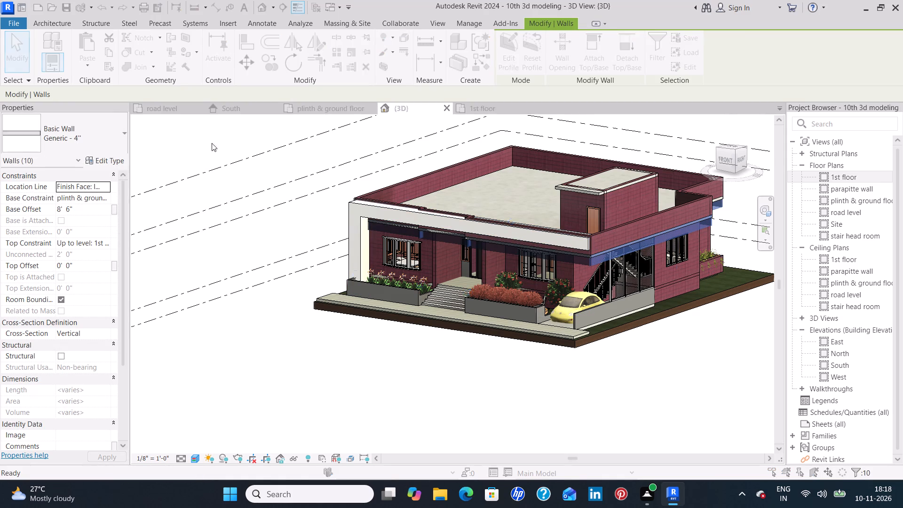
click(491, 182)
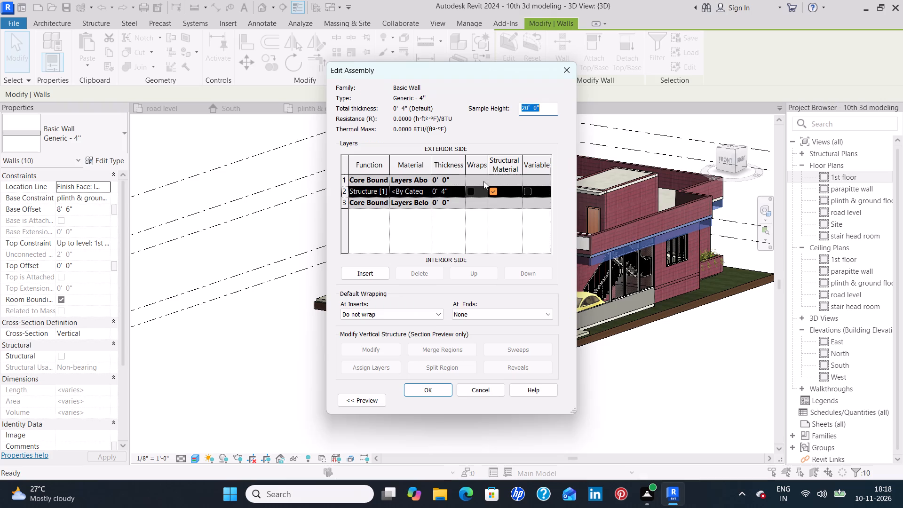
click(427, 189)
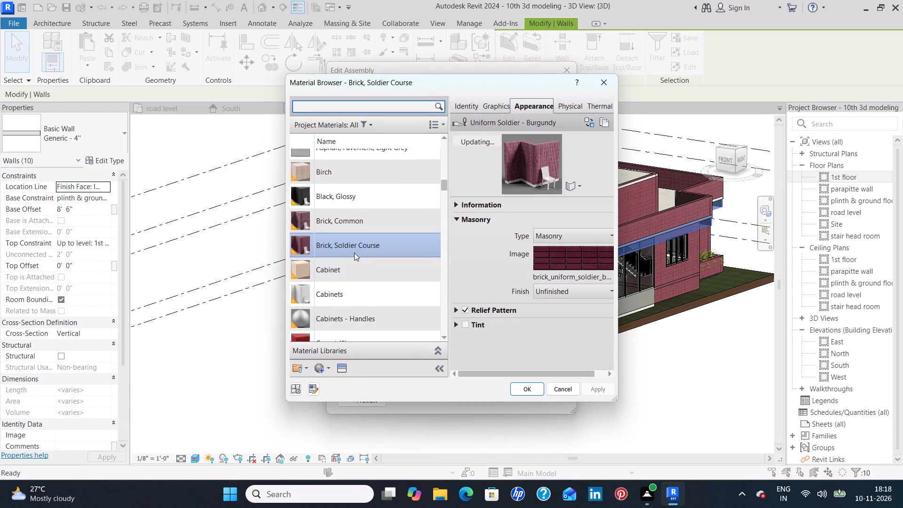
scroll(354, 252, down, 1)
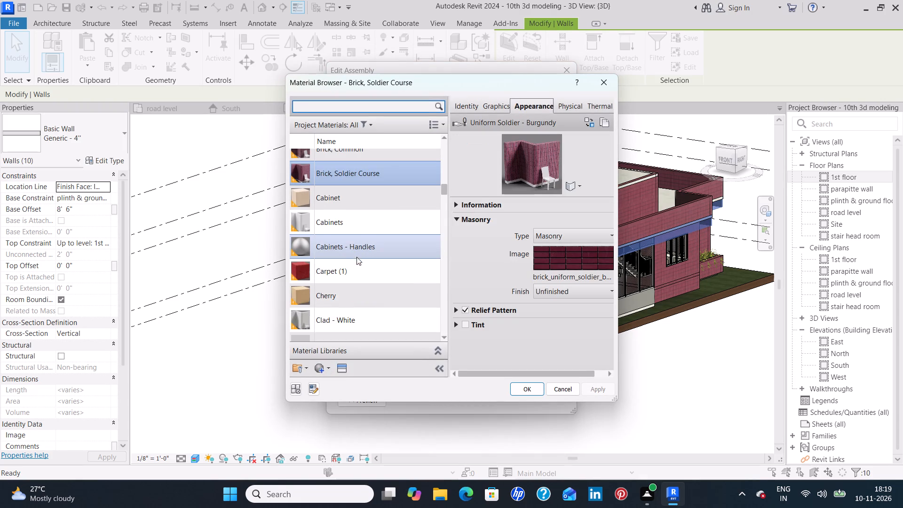
scroll(357, 260, down, 1)
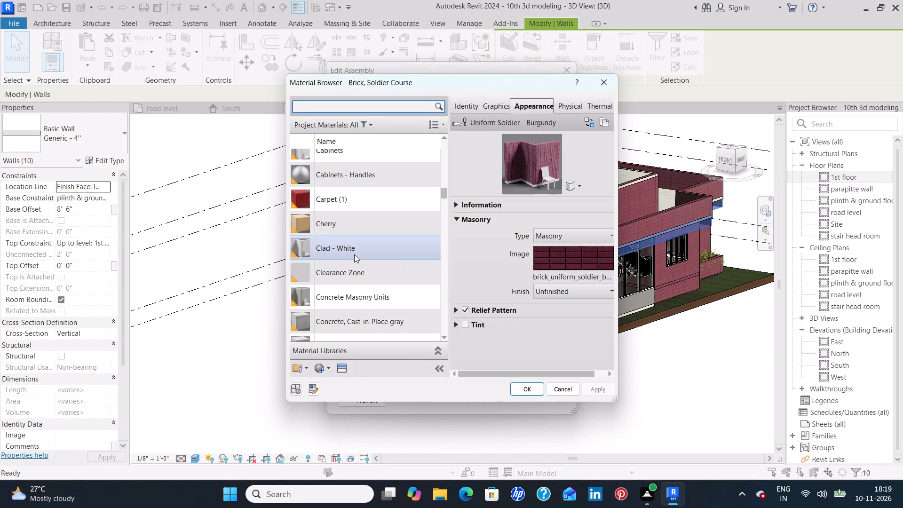
scroll(362, 264, down, 1)
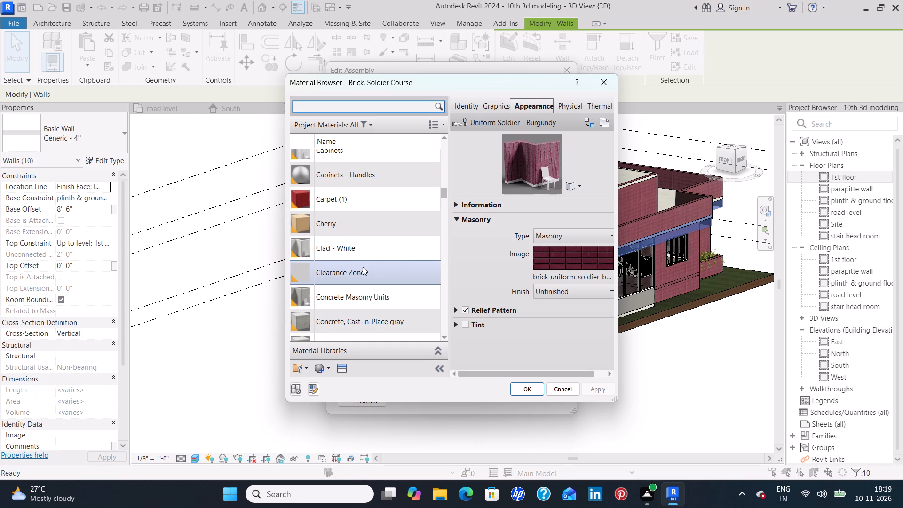
scroll(363, 267, down, 1)
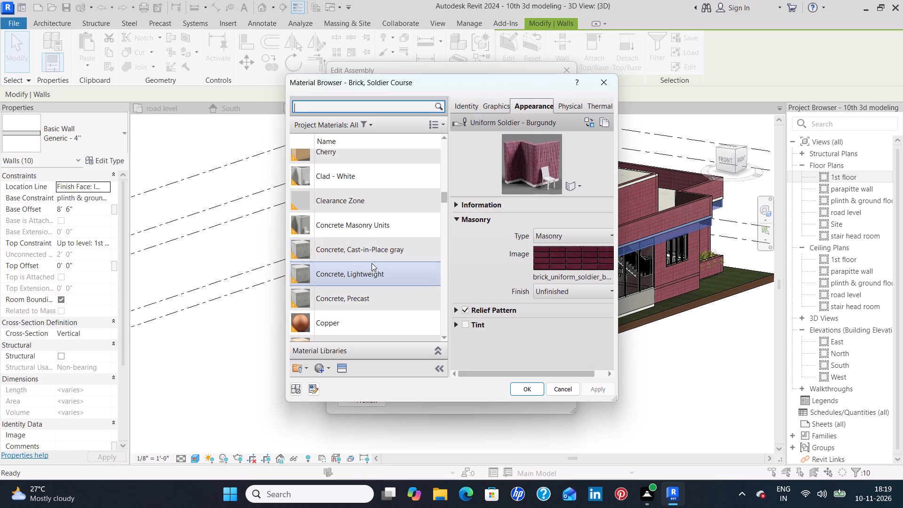
scroll(372, 263, up, 3)
scroll(372, 263, down, 5)
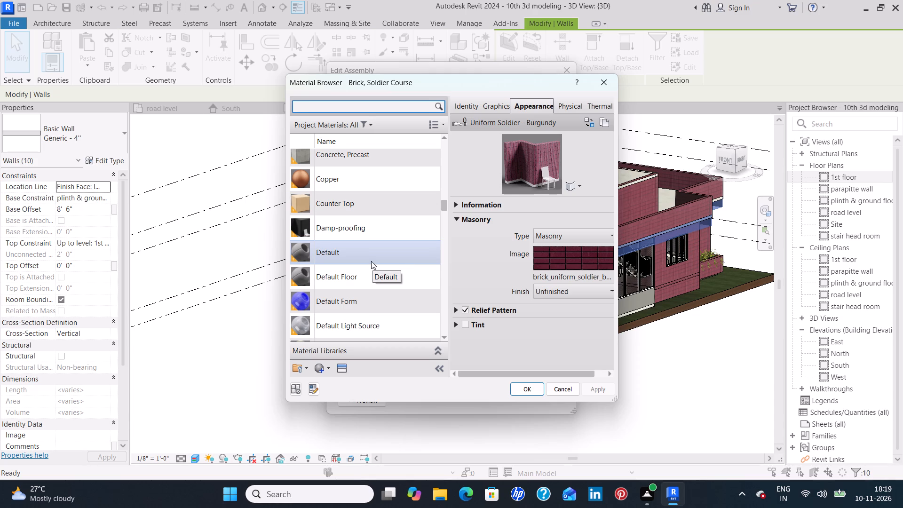
scroll(371, 261, up, 1)
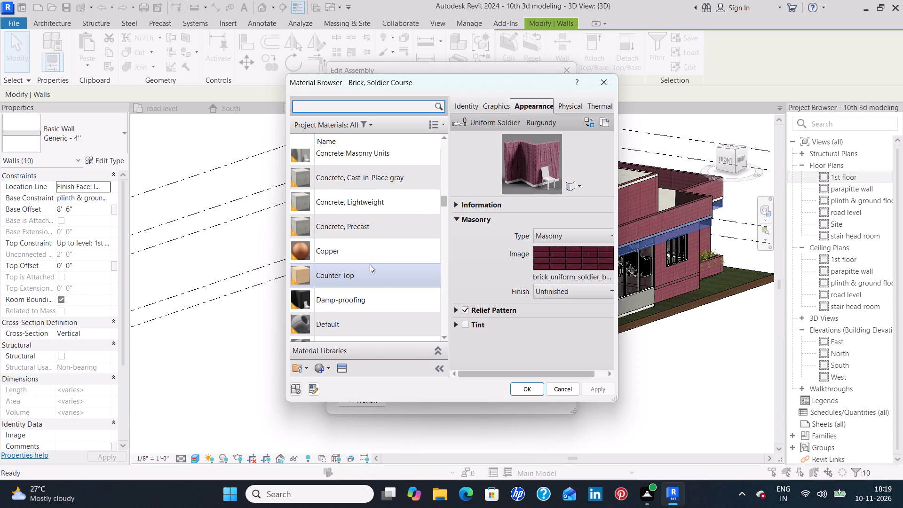
scroll(370, 264, up, 2)
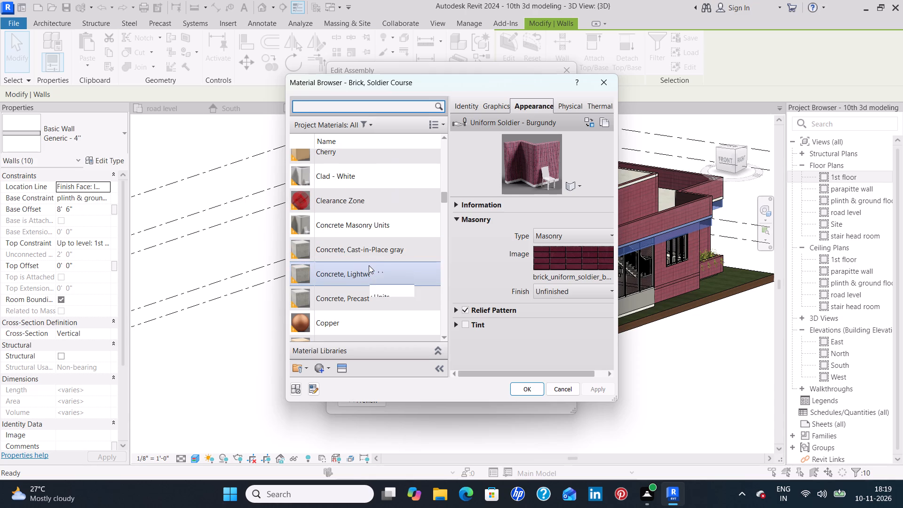
scroll(369, 265, up, 1)
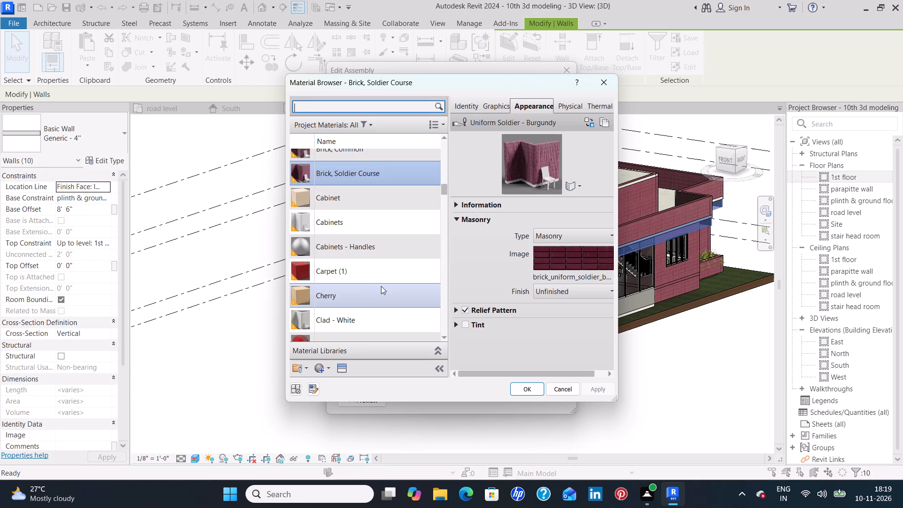
scroll(378, 292, down, 1)
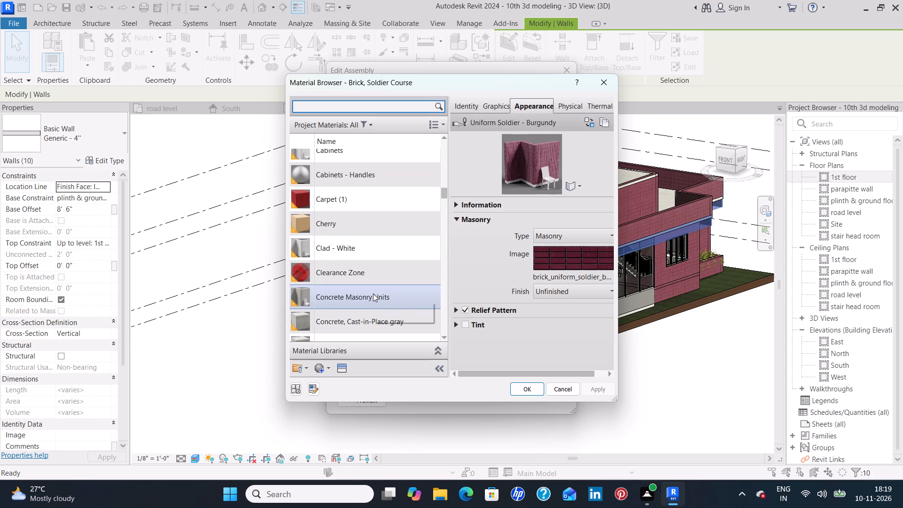
scroll(372, 294, down, 1)
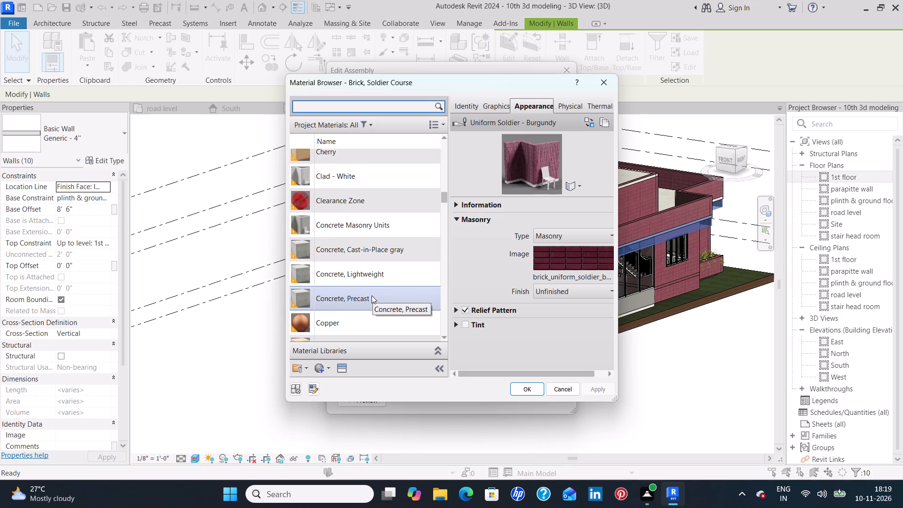
scroll(372, 295, down, 4)
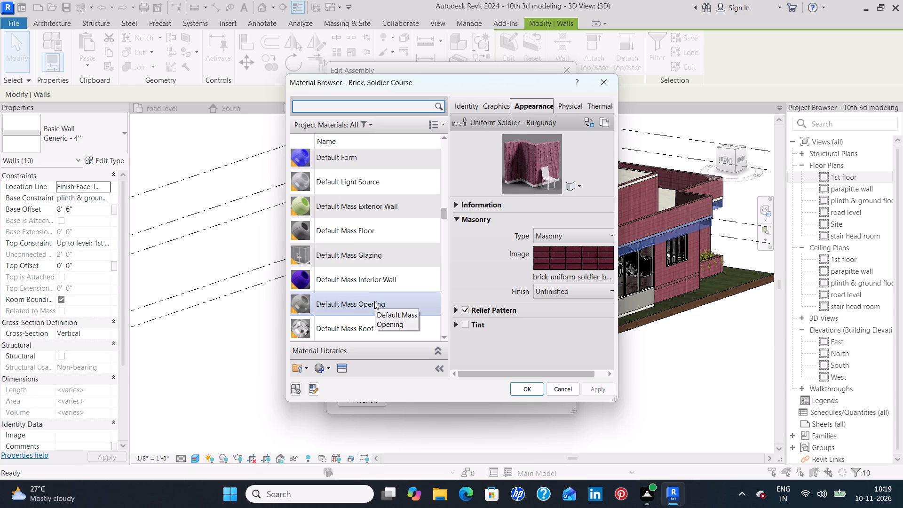
scroll(374, 301, down, 3)
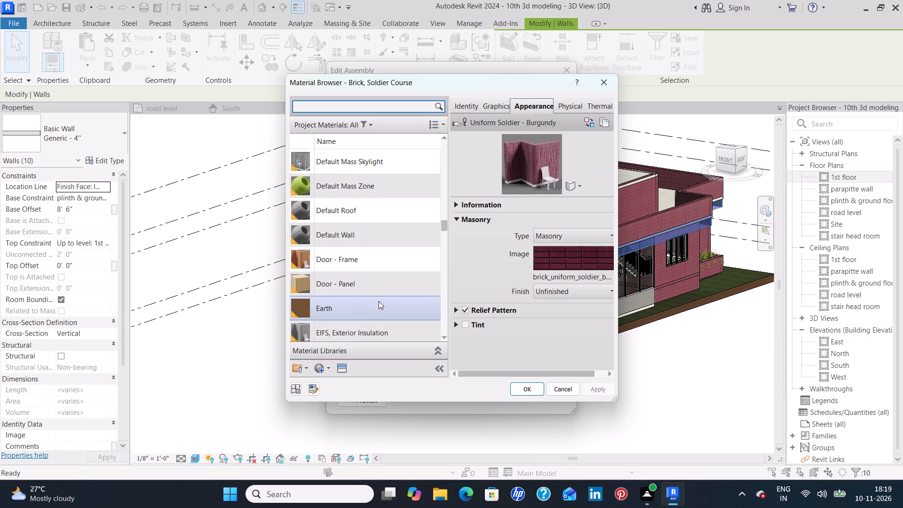
scroll(379, 301, down, 3)
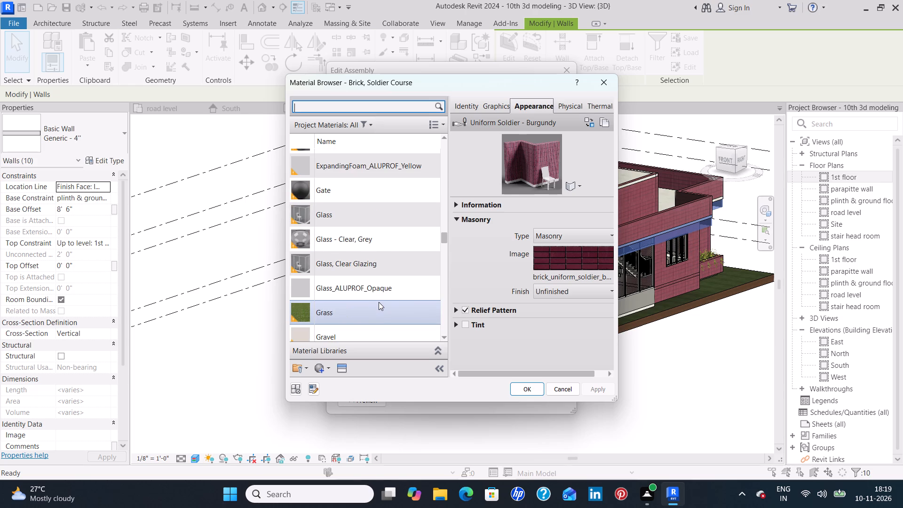
scroll(378, 303, down, 1)
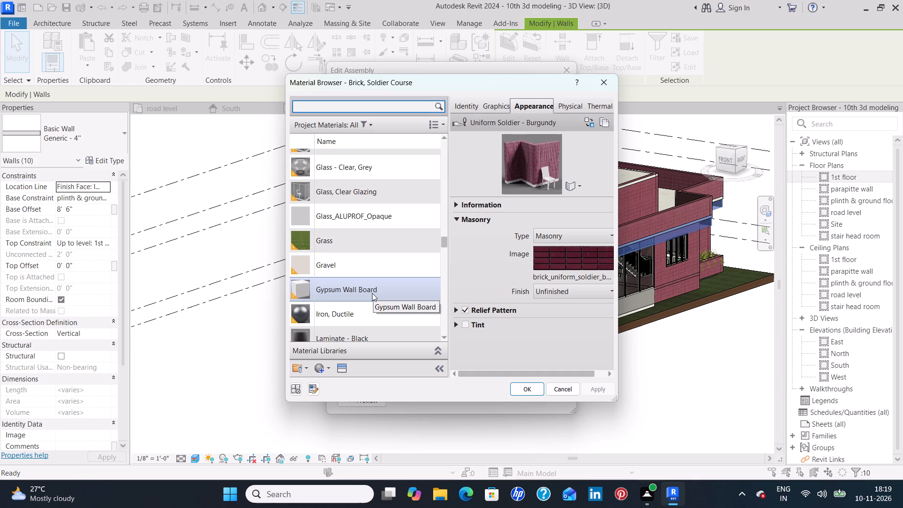
click(372, 293)
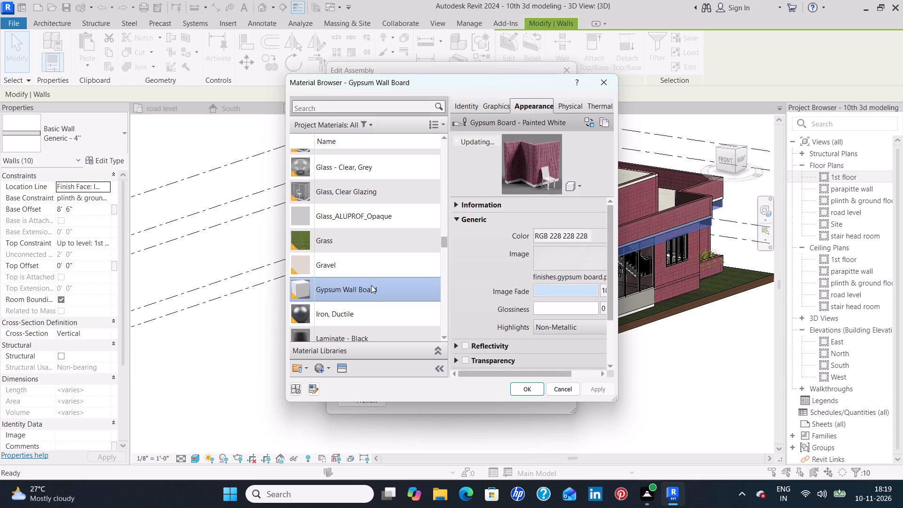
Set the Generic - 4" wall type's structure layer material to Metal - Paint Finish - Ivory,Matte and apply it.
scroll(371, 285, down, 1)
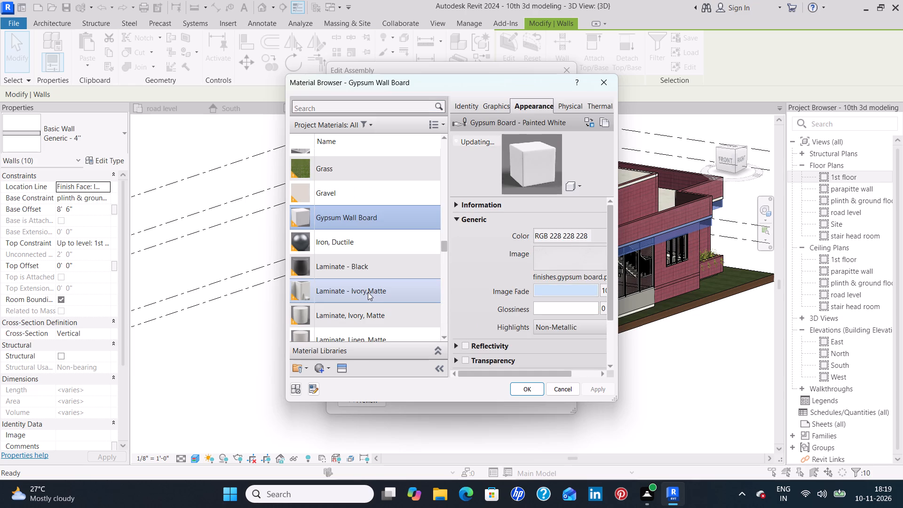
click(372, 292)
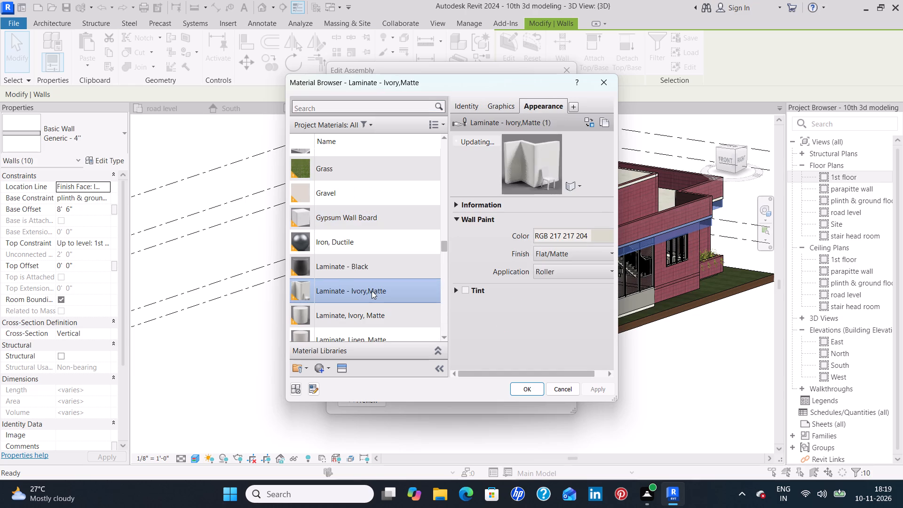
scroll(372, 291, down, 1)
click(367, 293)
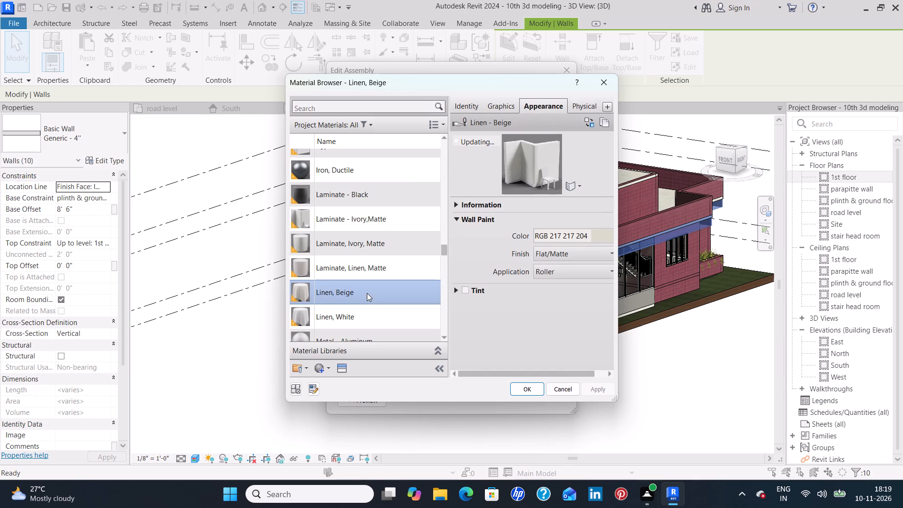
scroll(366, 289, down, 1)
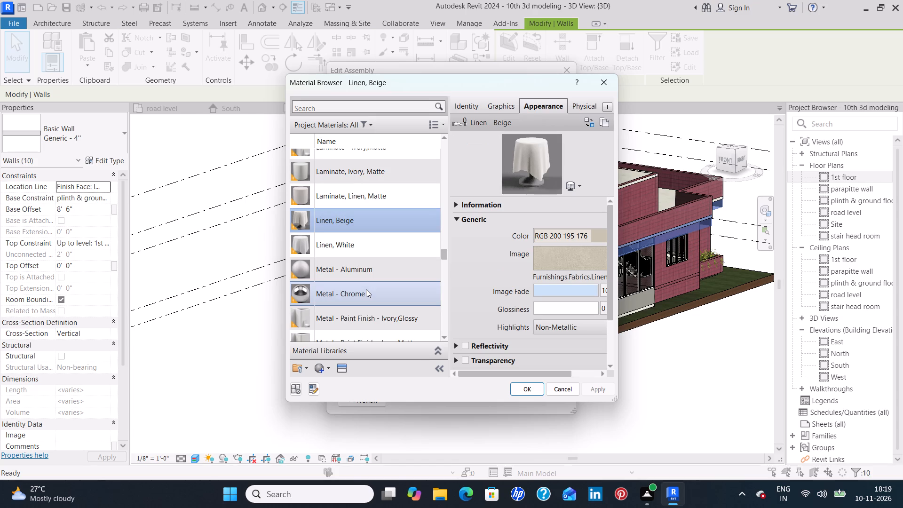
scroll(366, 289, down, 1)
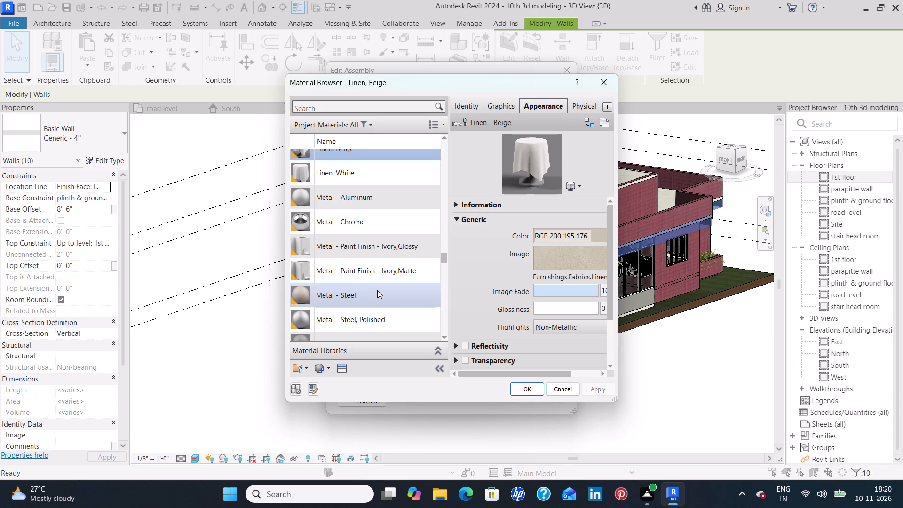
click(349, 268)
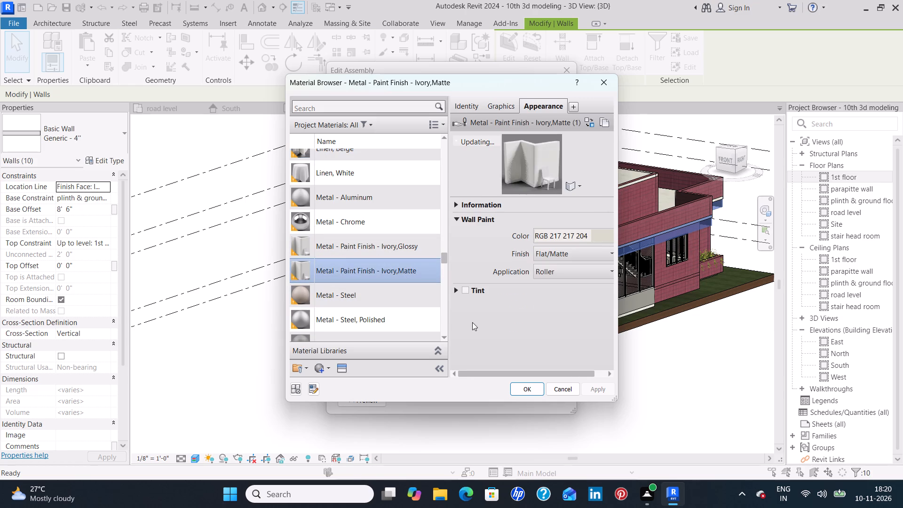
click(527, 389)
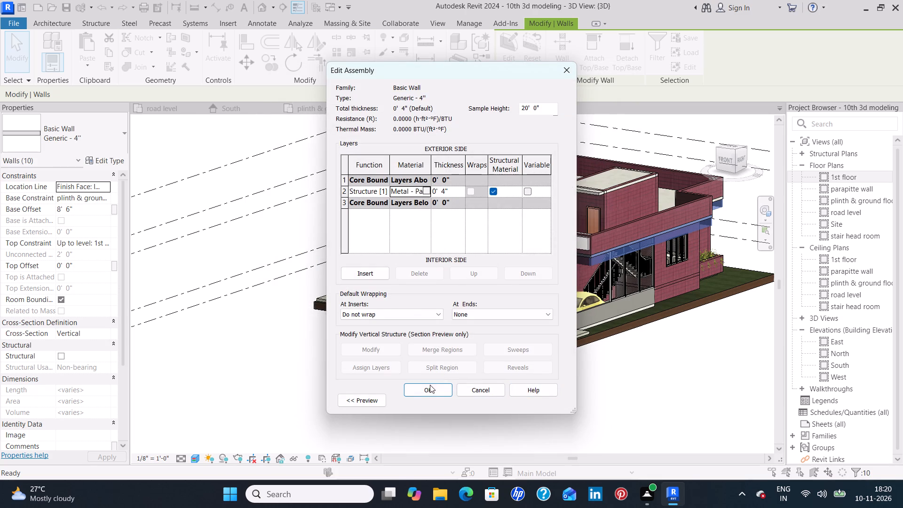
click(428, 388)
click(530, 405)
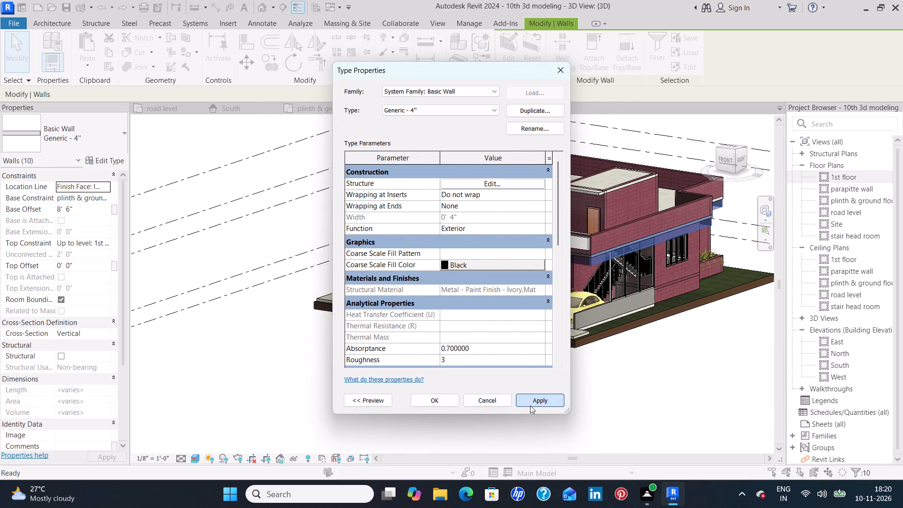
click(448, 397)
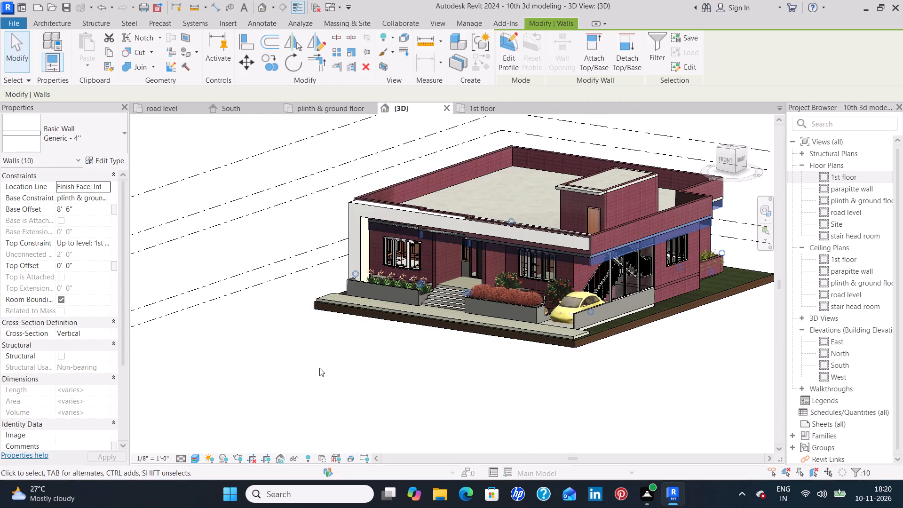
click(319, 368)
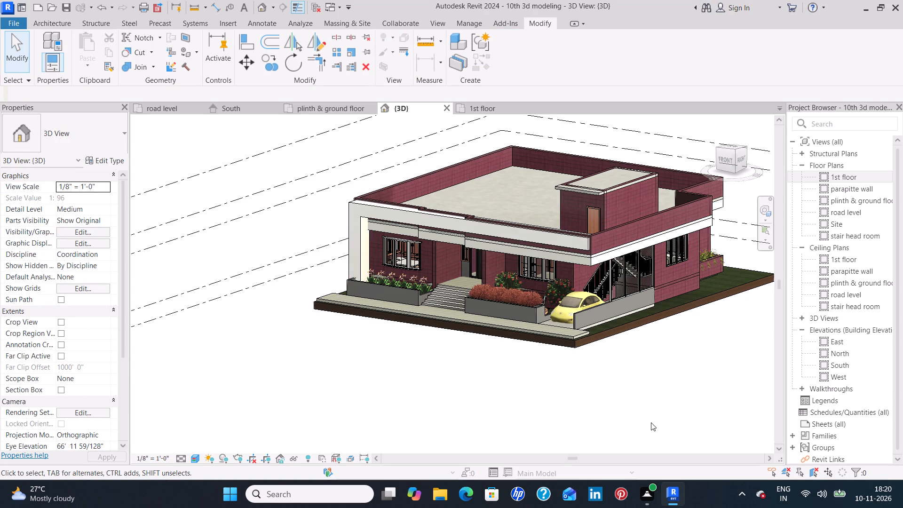
Select all Generic - 4" walls and set their wall type's structure layer material to Wood - Mahogany.
click(594, 256)
text(sa)
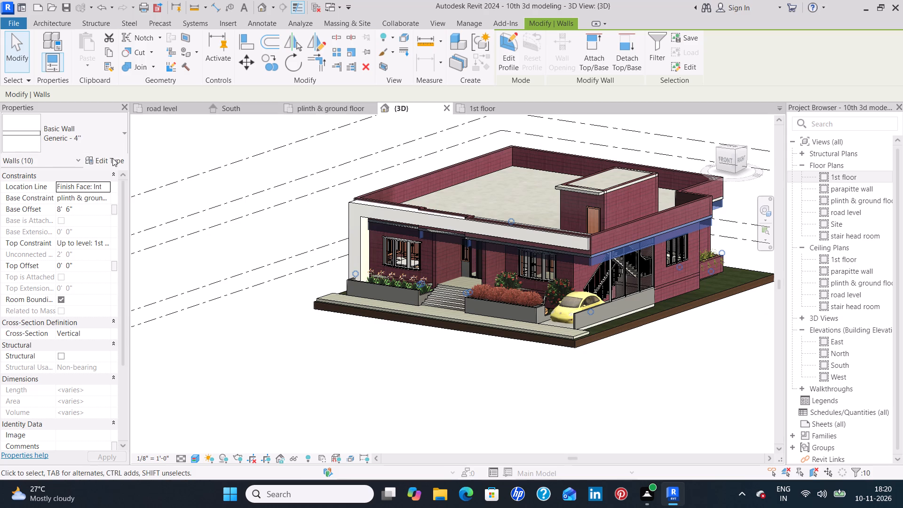
click(113, 159)
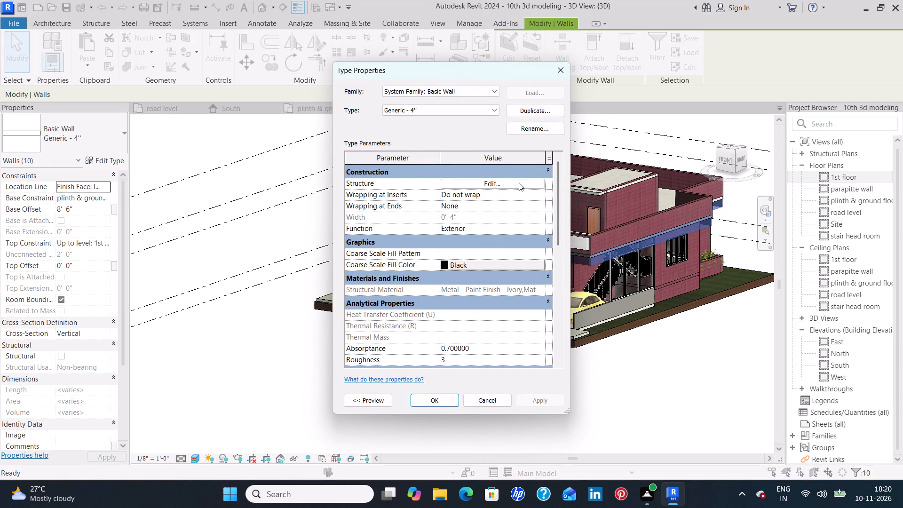
click(519, 183)
click(428, 192)
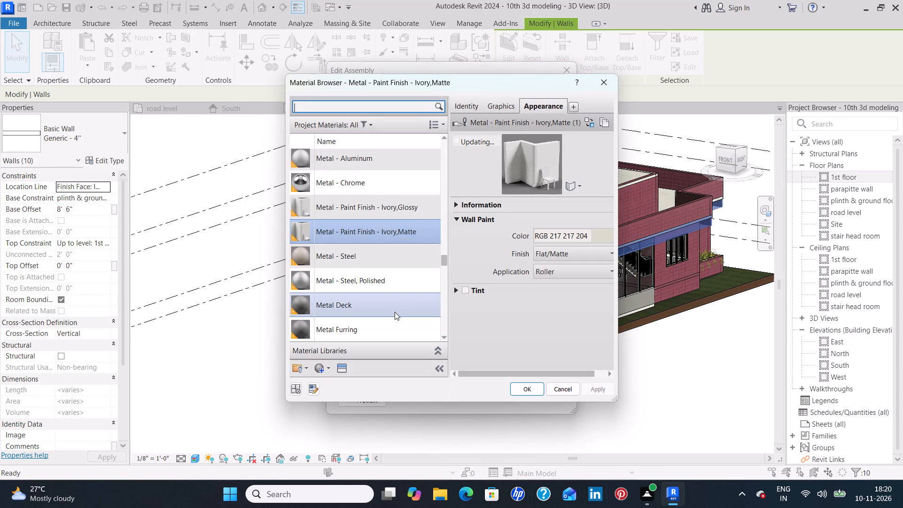
scroll(395, 312, down, 1)
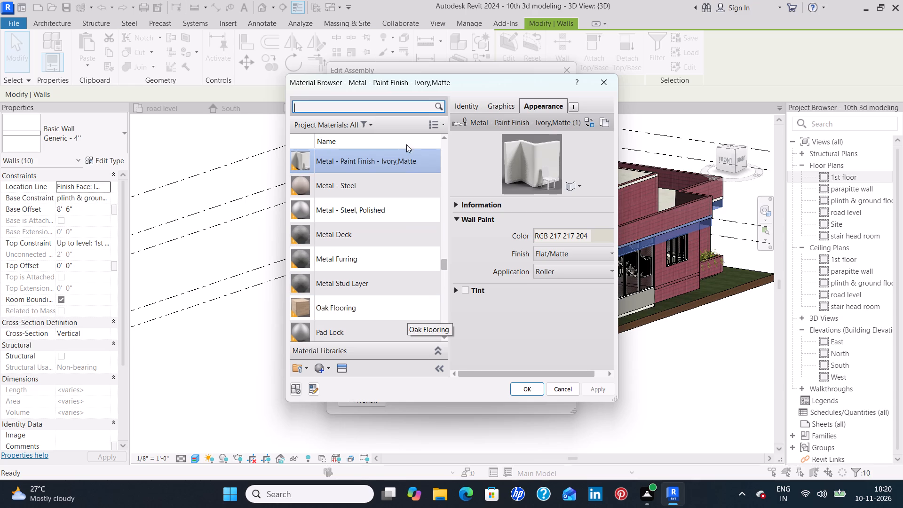
scroll(378, 281, up, 1)
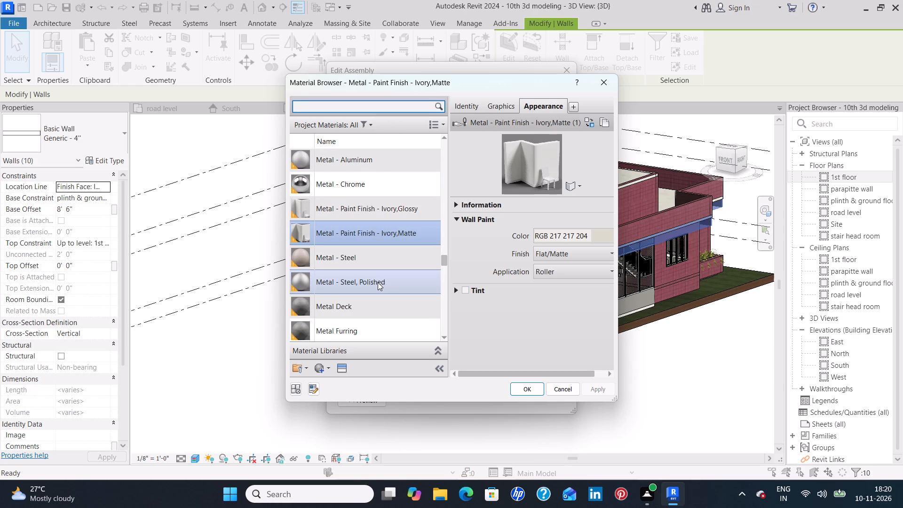
scroll(380, 282, up, 1)
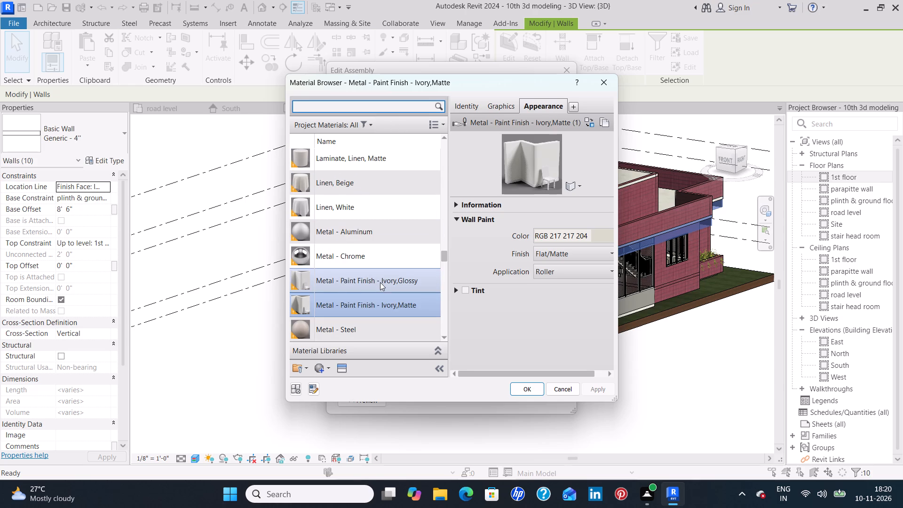
scroll(380, 282, up, 2)
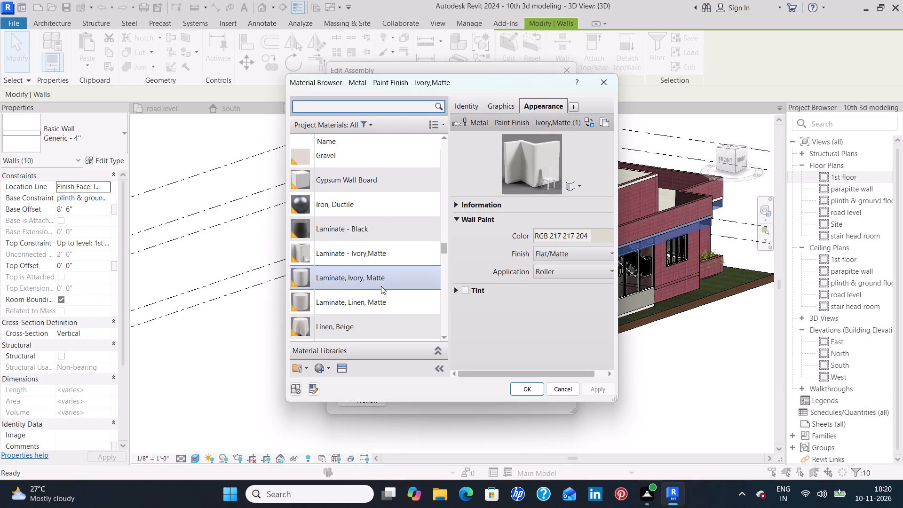
scroll(381, 286, up, 1)
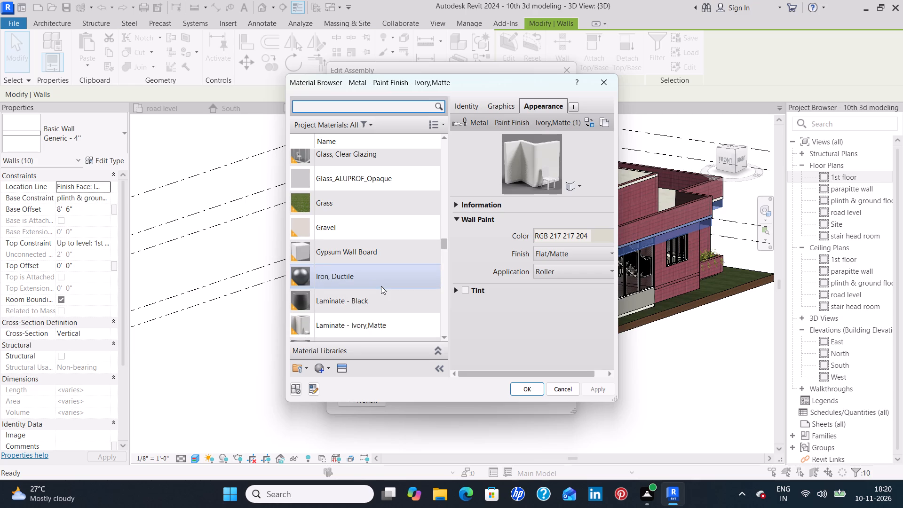
scroll(381, 286, up, 2)
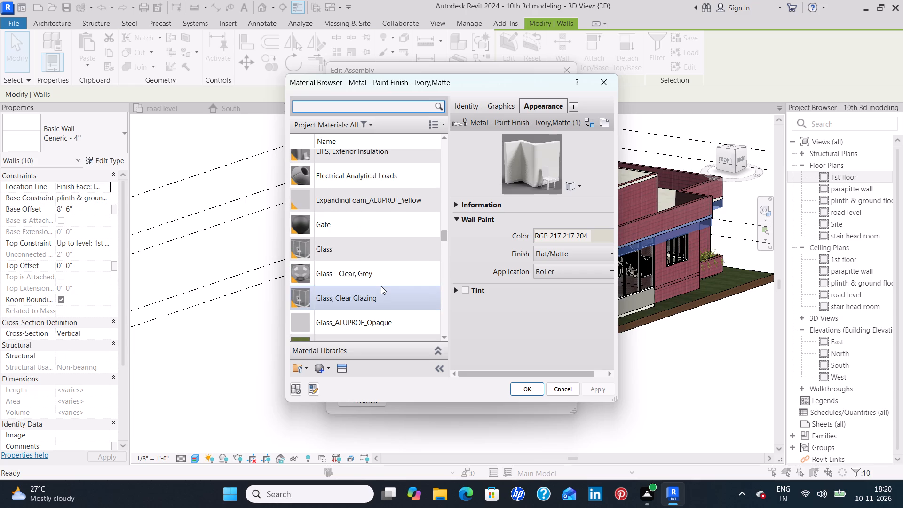
scroll(381, 286, up, 1)
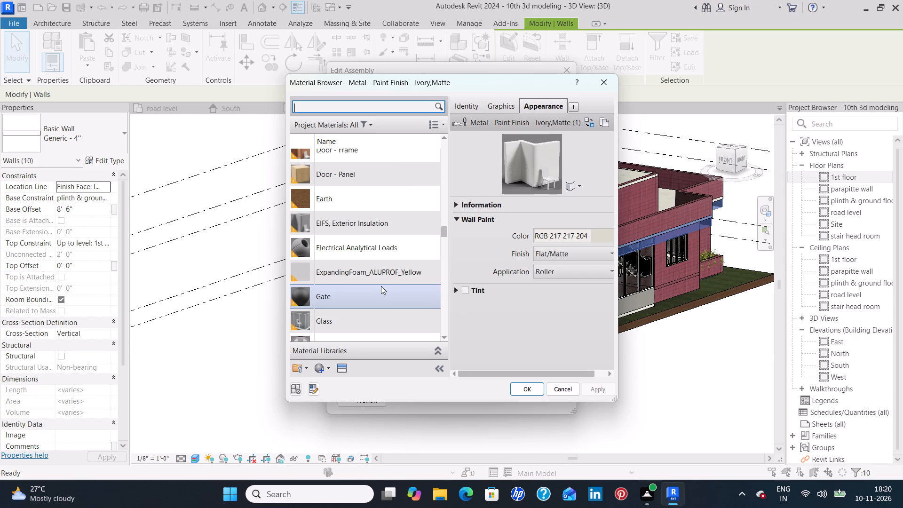
scroll(381, 286, up, 3)
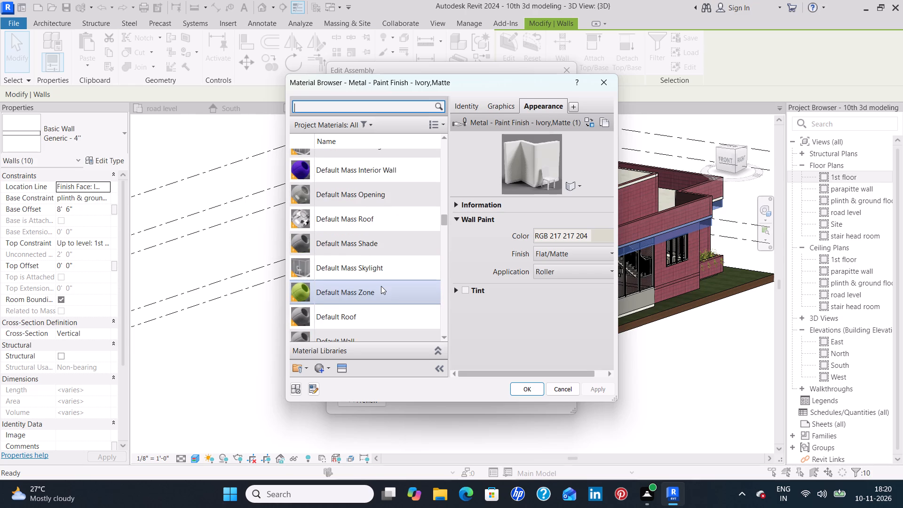
scroll(380, 286, down, 2)
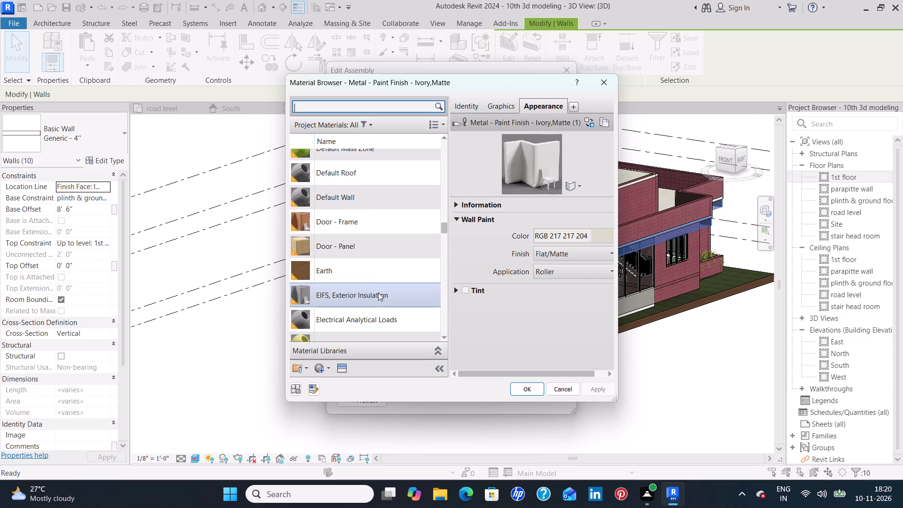
scroll(379, 293, down, 5)
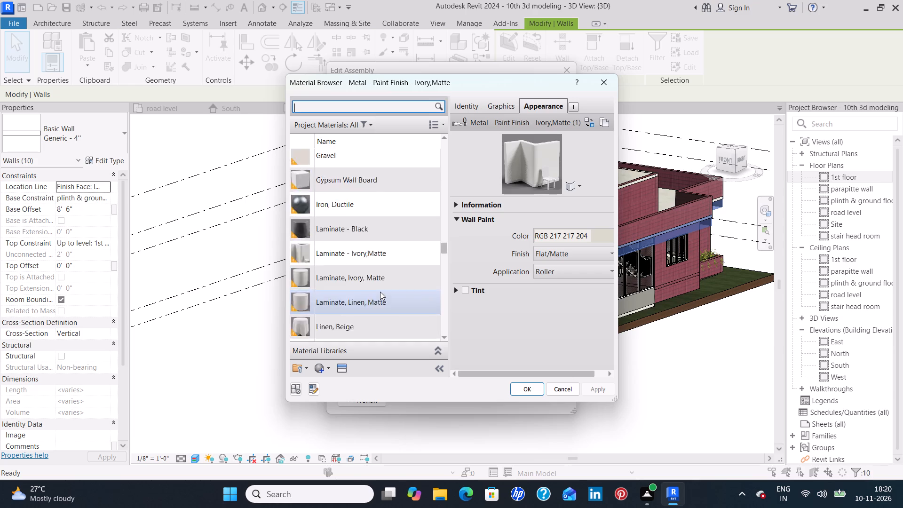
scroll(380, 292, down, 14)
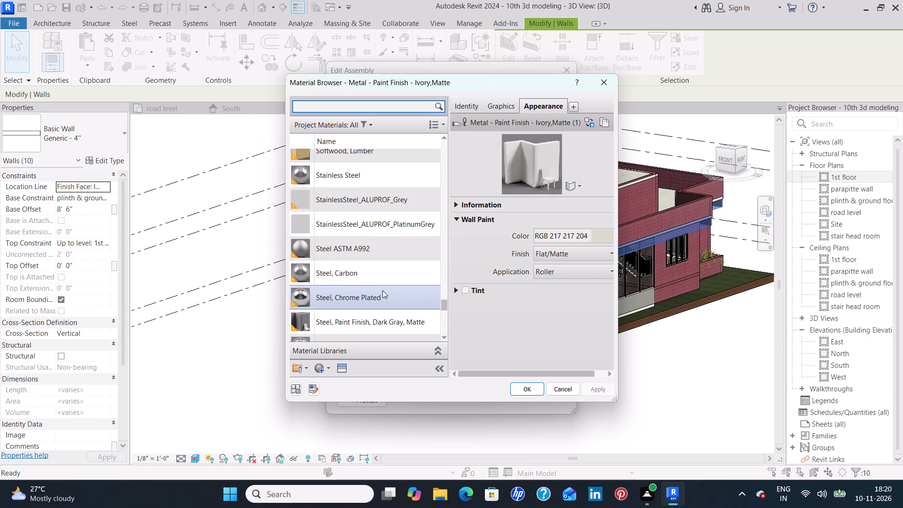
scroll(382, 290, down, 8)
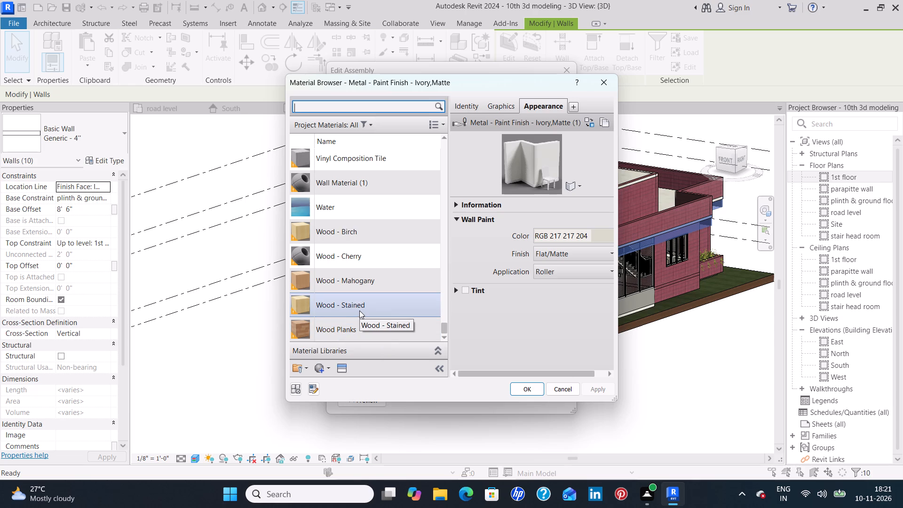
click(375, 286)
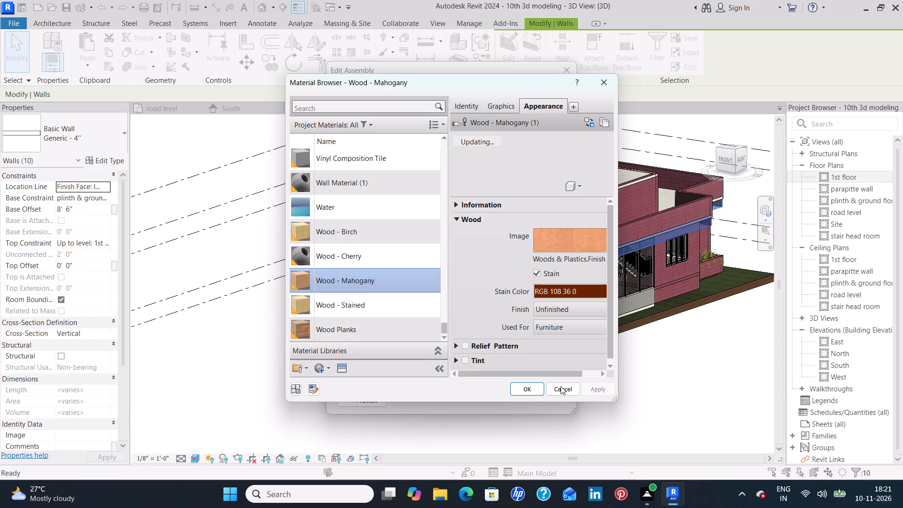
click(531, 392)
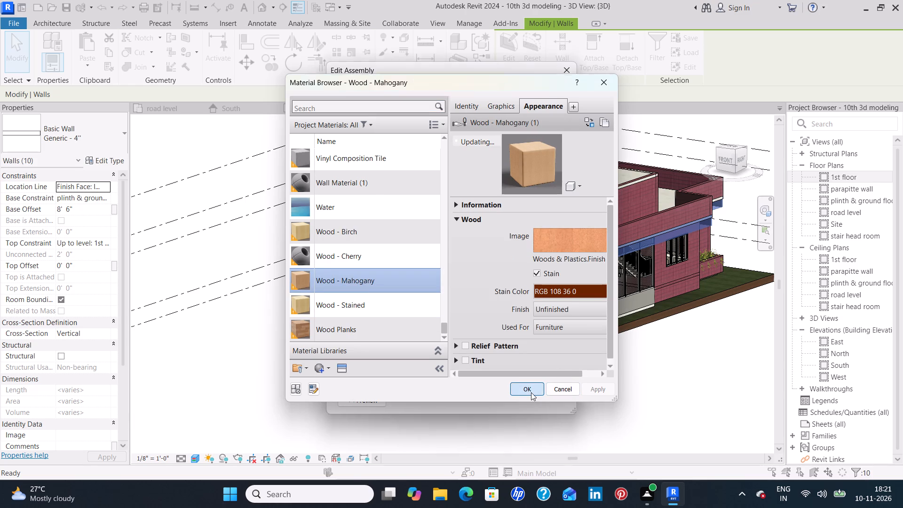
click(434, 388)
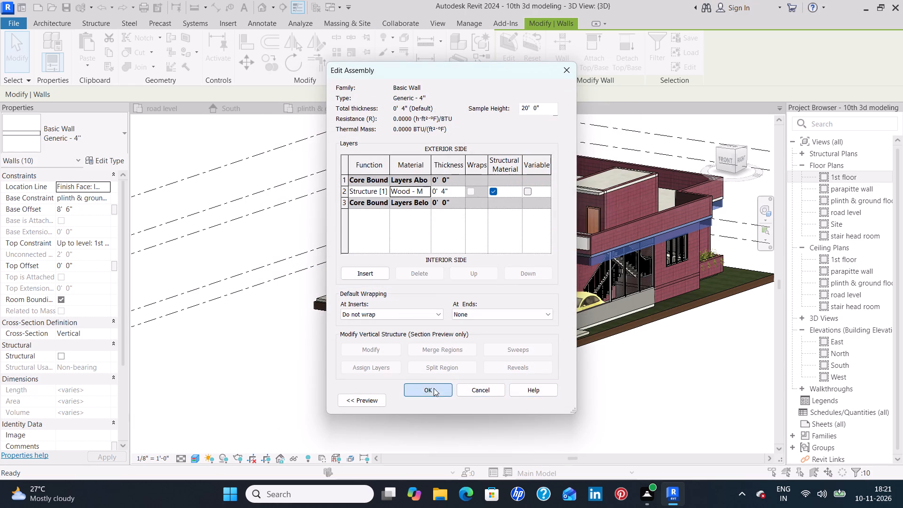
click(544, 399)
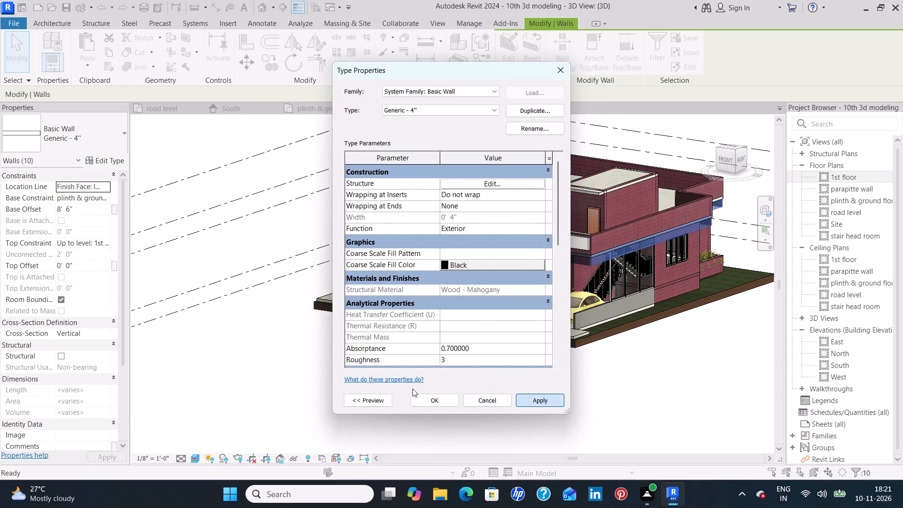
click(448, 404)
click(308, 392)
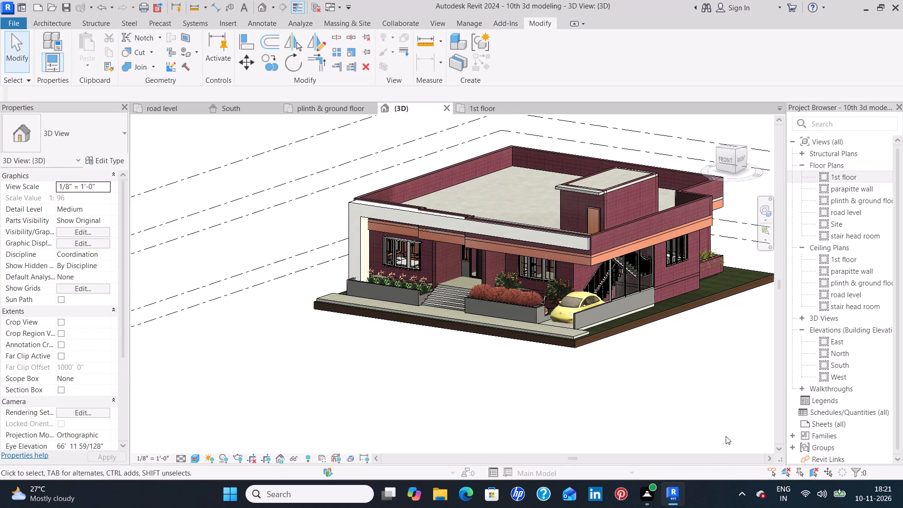
Examine the brick walls, mahogany bands, windows and wall base along the rear and far side of the house in 3D.
shift+middle_drag(723, 436, 720, 394)
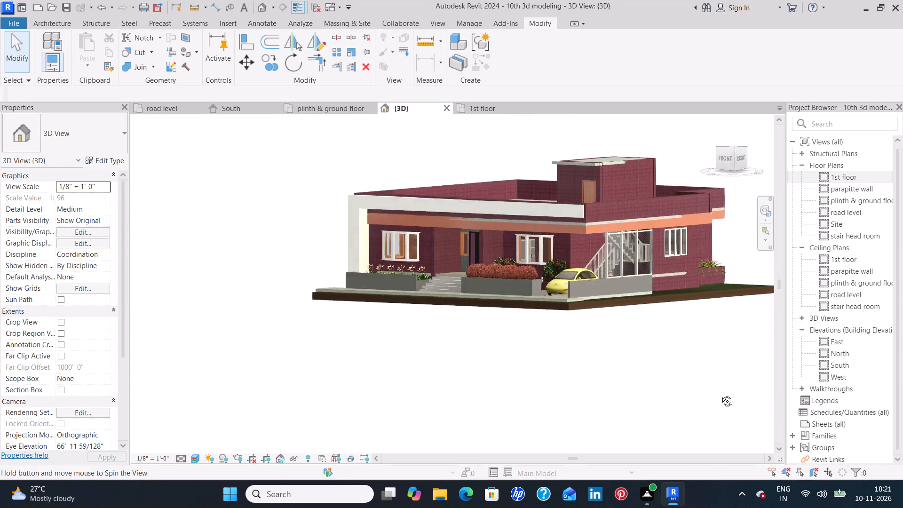
shift+middle_drag(720, 394, 428, 388)
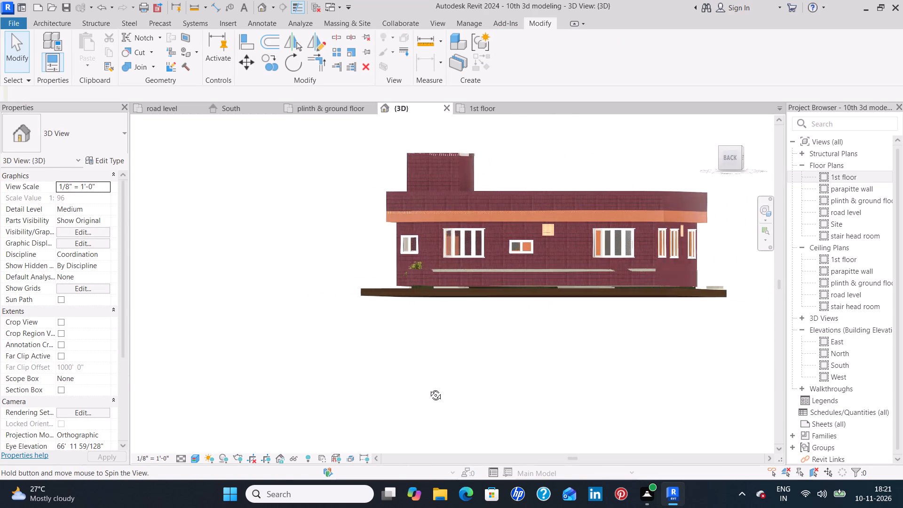
shift+middle_drag(428, 388, 341, 382)
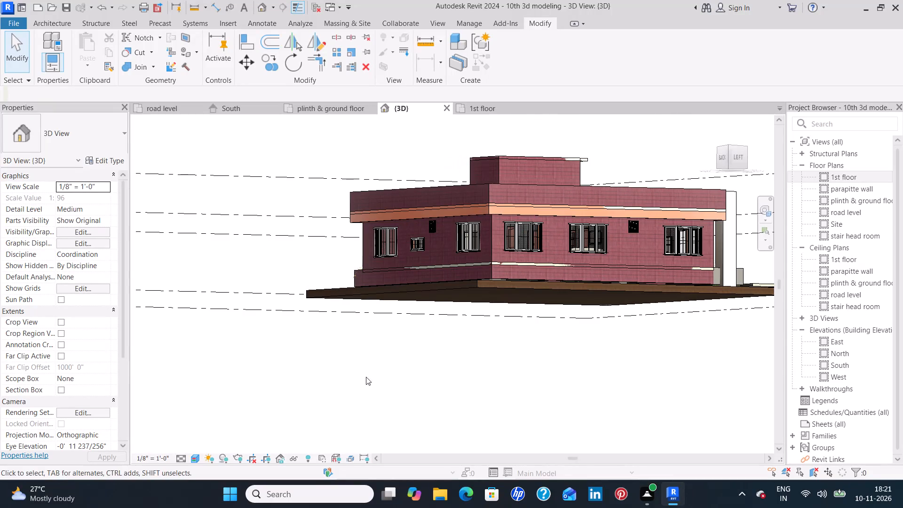
scroll(620, 234, up, 7)
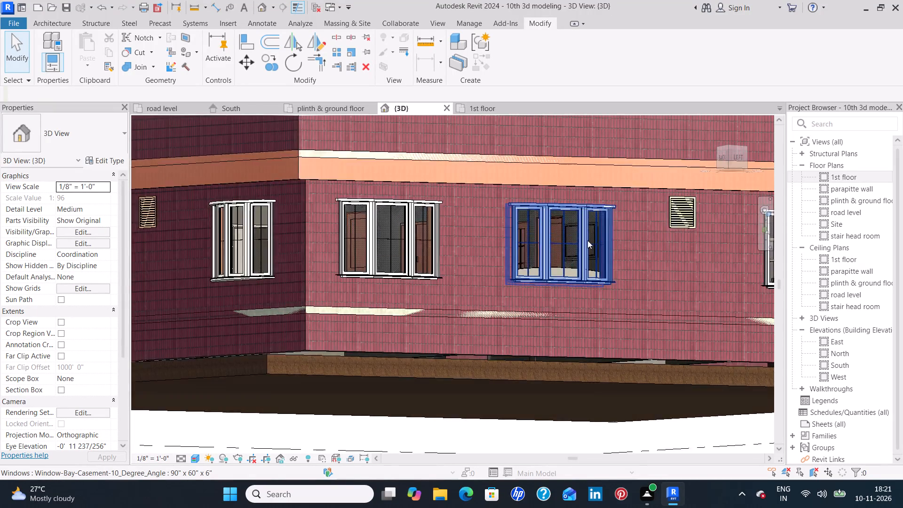
scroll(587, 240, up, 7)
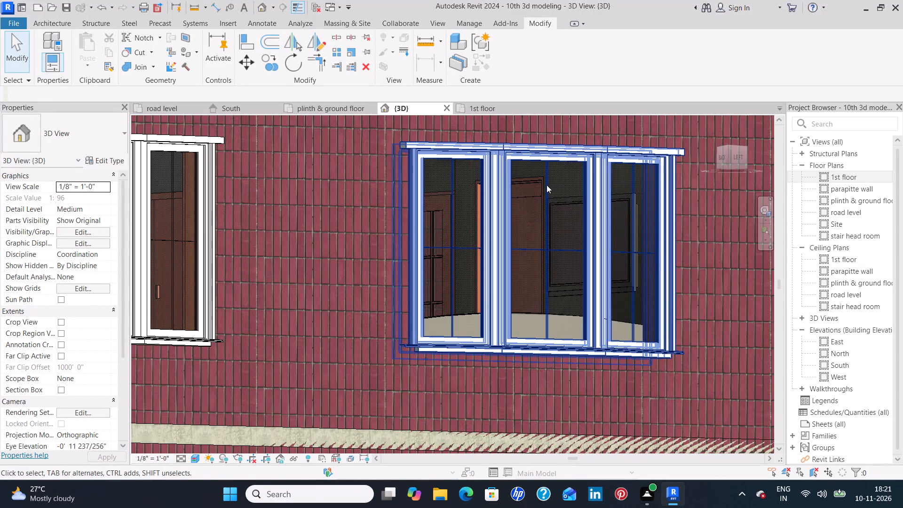
scroll(562, 191, up, 6)
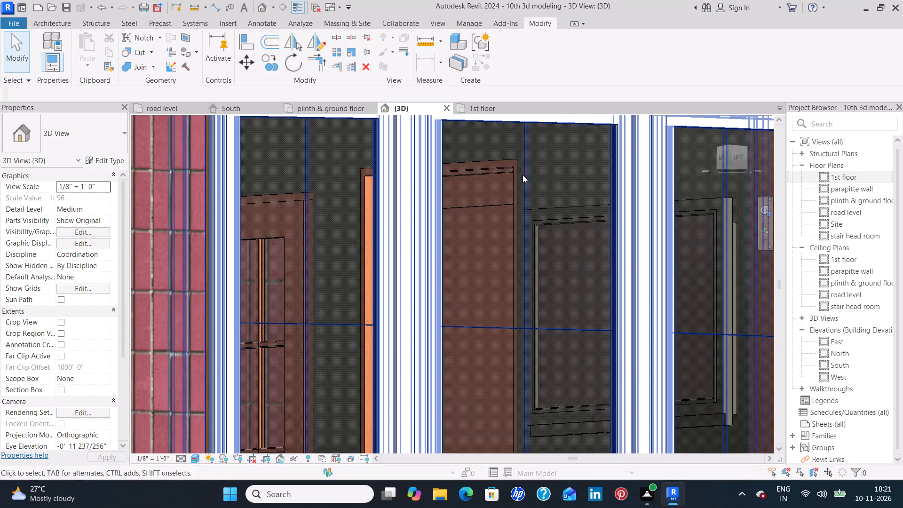
scroll(547, 191, down, 11)
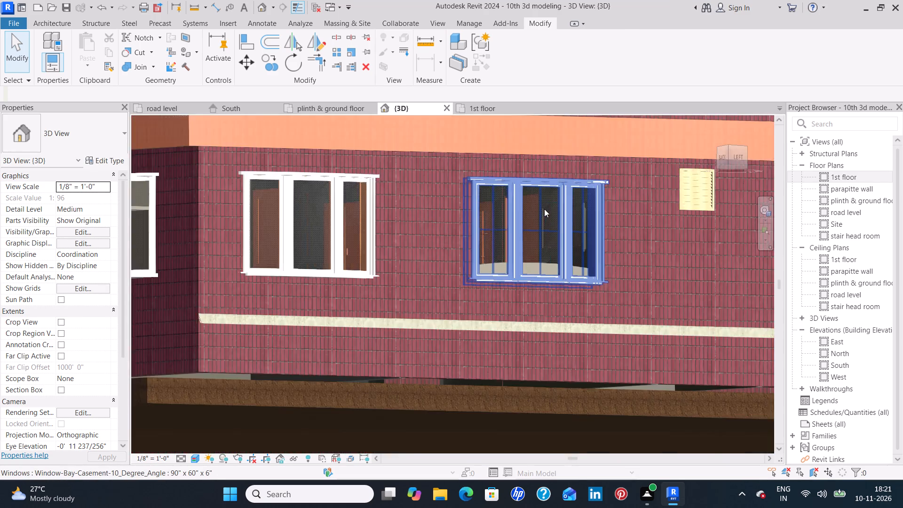
scroll(544, 209, down, 7)
scroll(557, 273, up, 3)
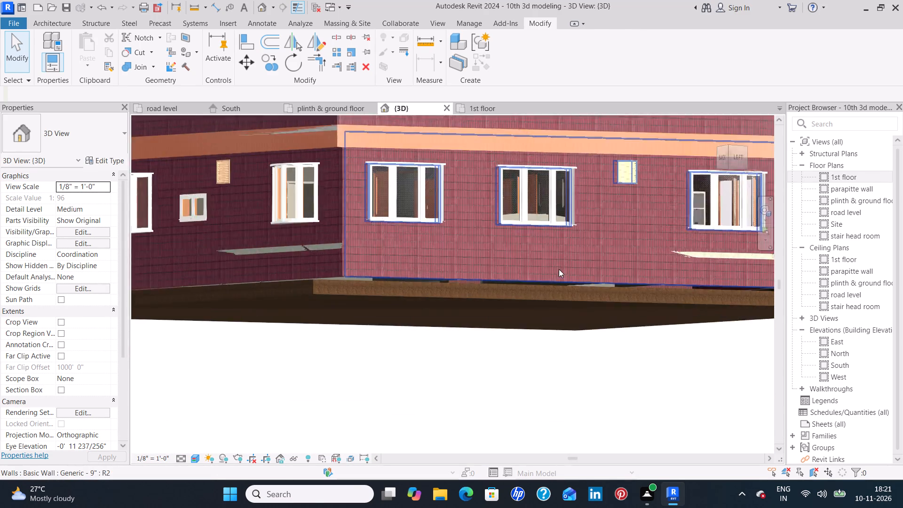
scroll(559, 269, up, 5)
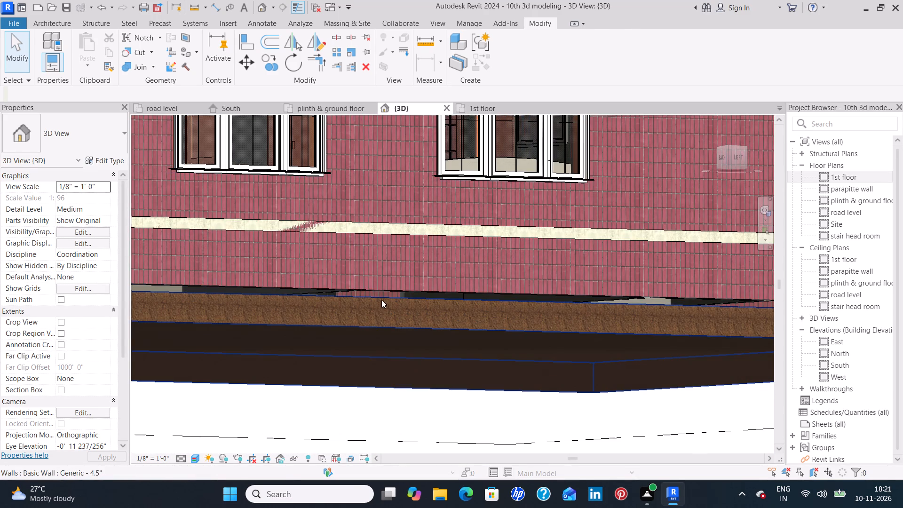
middle_drag(415, 299, 531, 323)
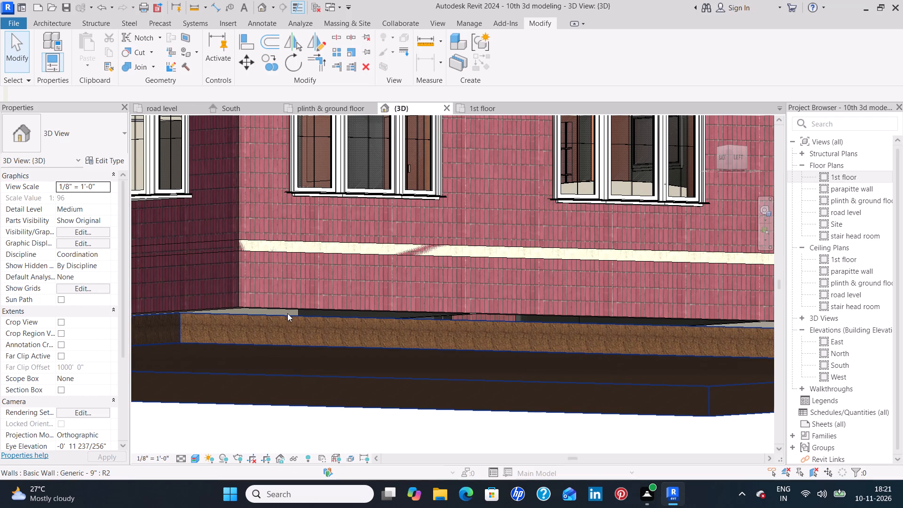
scroll(420, 317, down, 10)
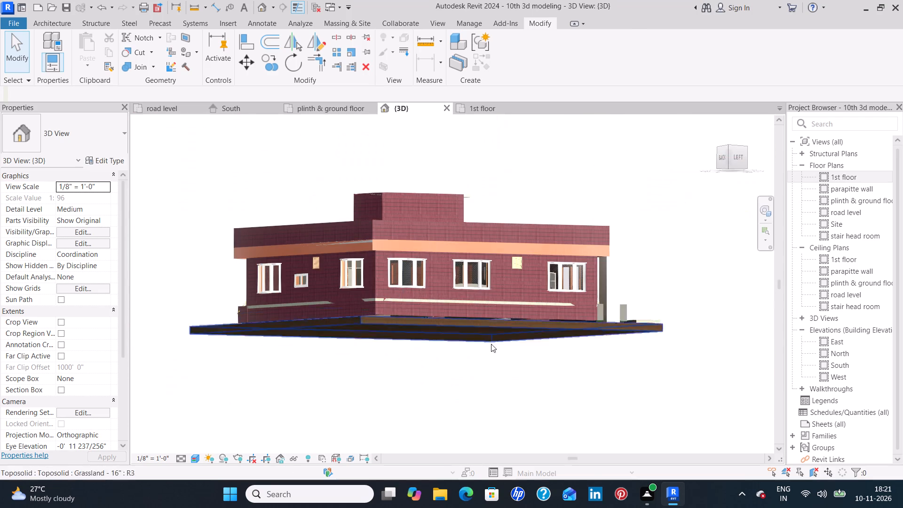
Inspect the front of the house in 3D, including the carport, planters, entrance, white frame, mahogany bands and roof parapet.
shift+middle_drag(813, 428, 714, 438)
shift+middle_drag(680, 417, 632, 424)
scroll(692, 389, down, 2)
shift+middle_drag(696, 386, 478, 440)
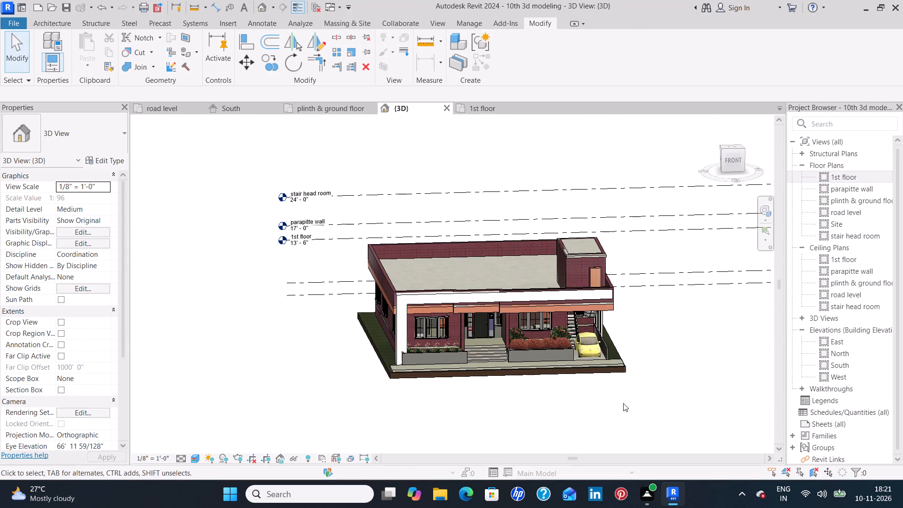
shift+middle_drag(667, 352, 659, 376)
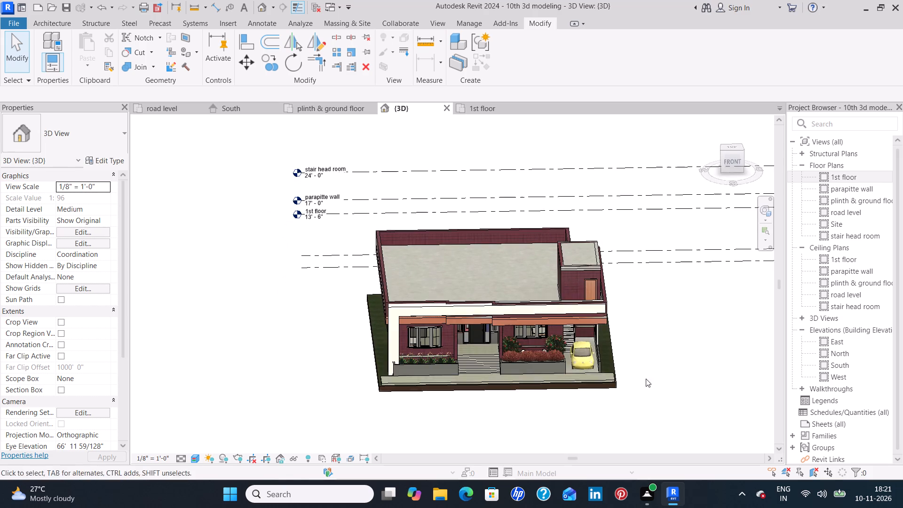
scroll(588, 358, up, 9)
shift+middle_drag(696, 362, 699, 348)
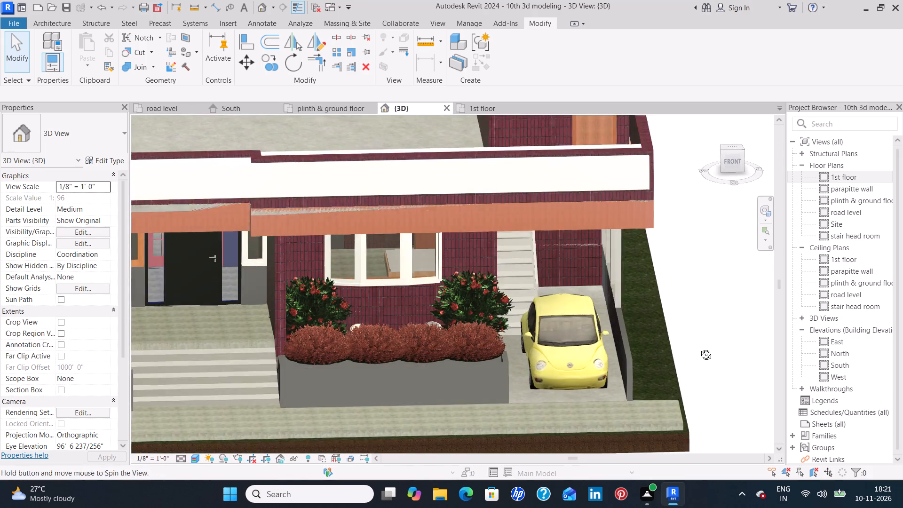
shift+middle_drag(699, 348, 699, 346)
scroll(548, 314, up, 4)
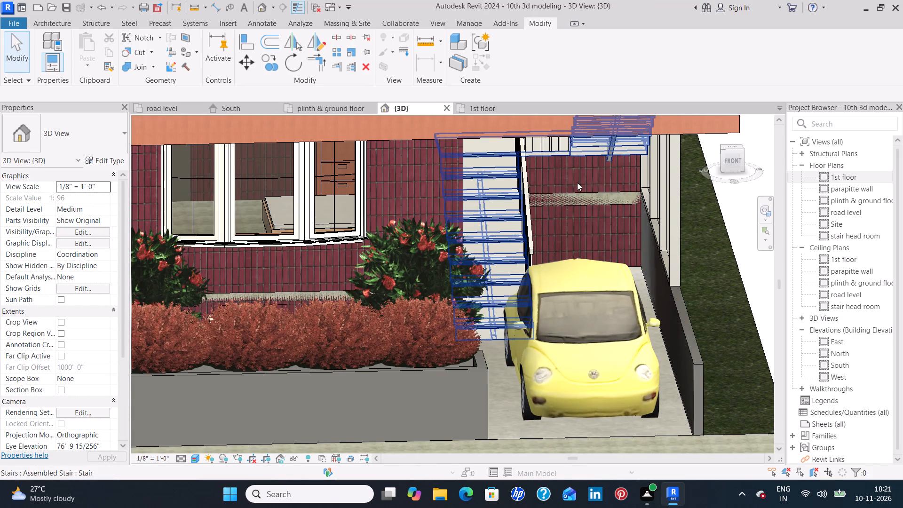
scroll(606, 262, down, 3)
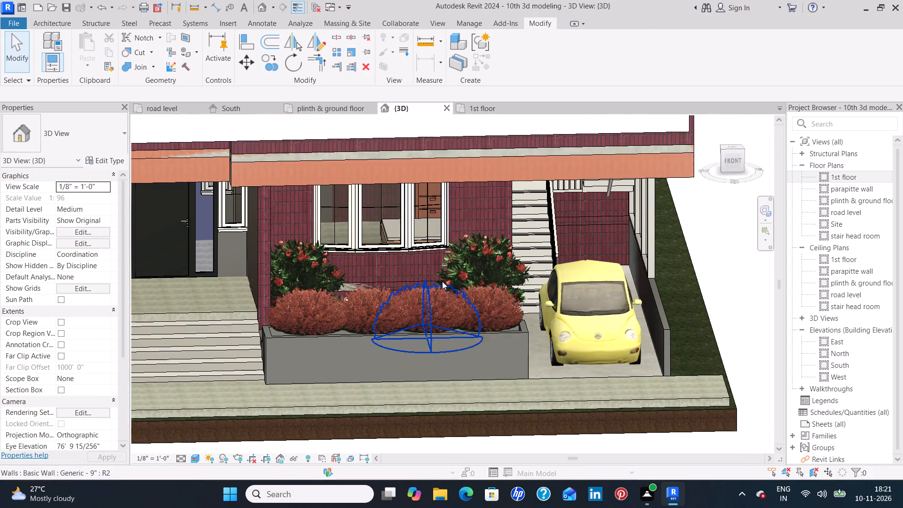
middle_drag(536, 330, 647, 287)
scroll(371, 288, down, 3)
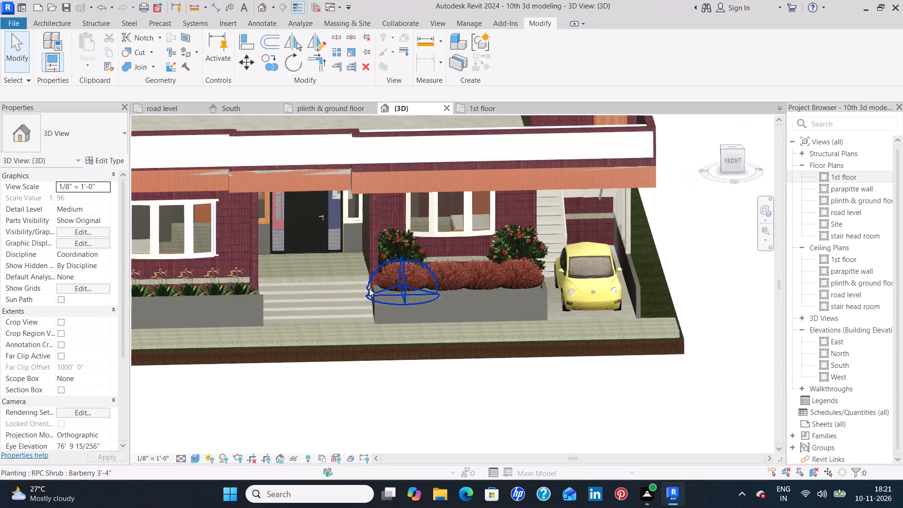
shift+middle_drag(508, 410, 524, 395)
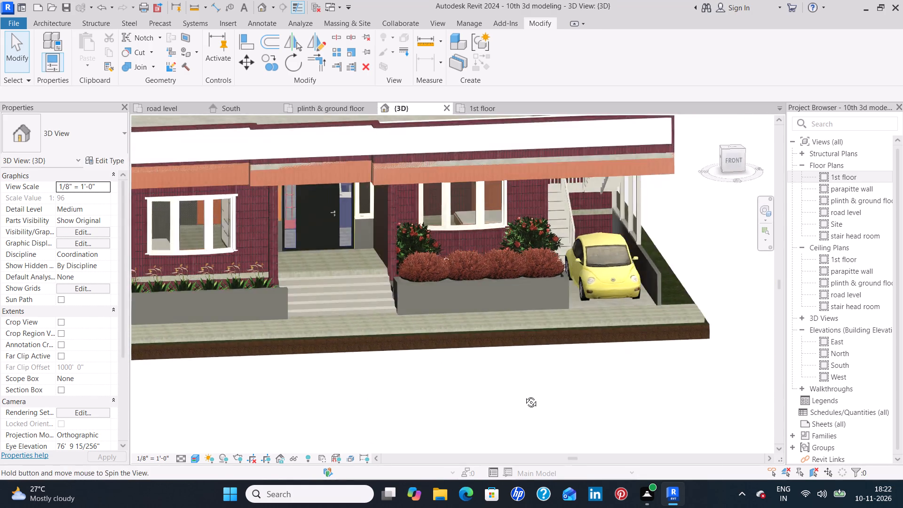
shift+middle_drag(524, 395, 528, 387)
scroll(569, 340, down, 3)
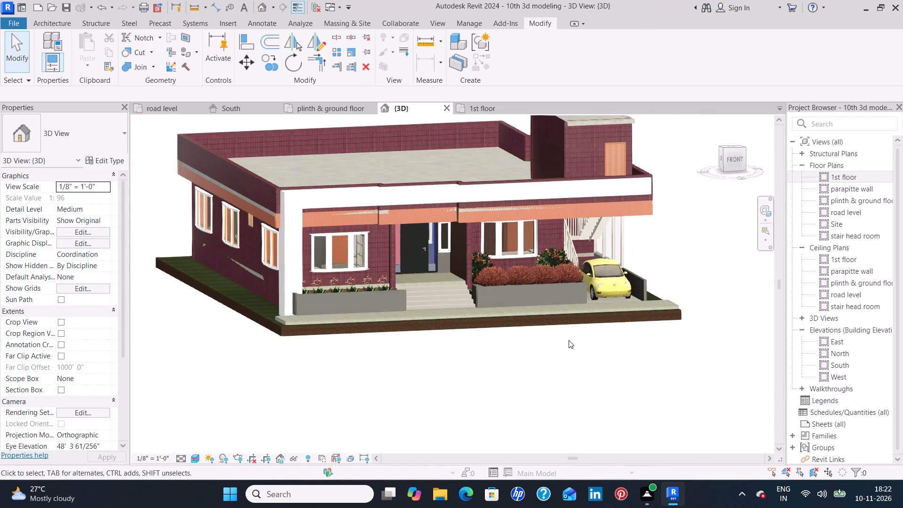
middle_drag(724, 251, 659, 393)
middle_drag(667, 380, 749, 330)
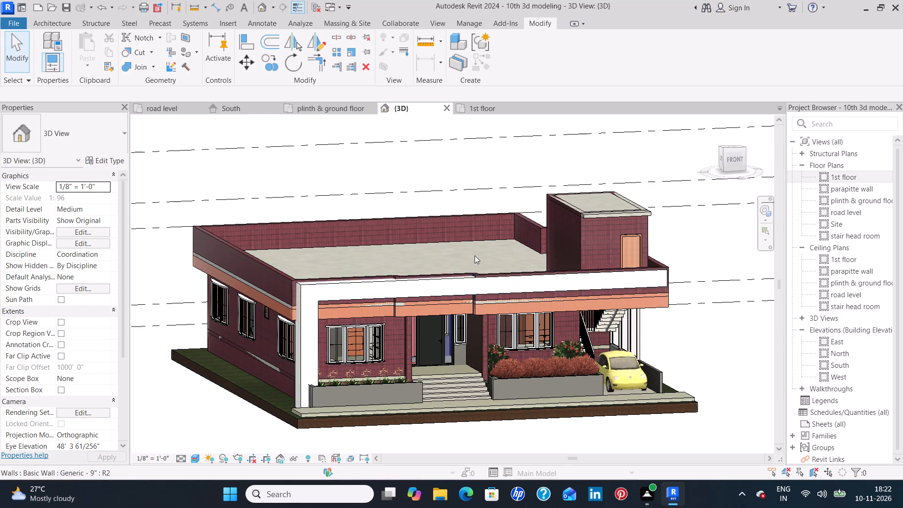
scroll(475, 255, up, 3)
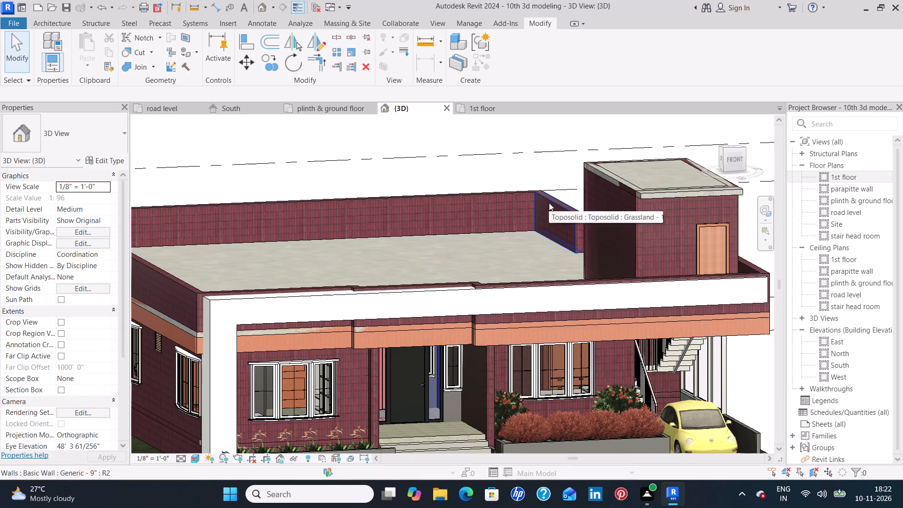
scroll(407, 234, up, 3)
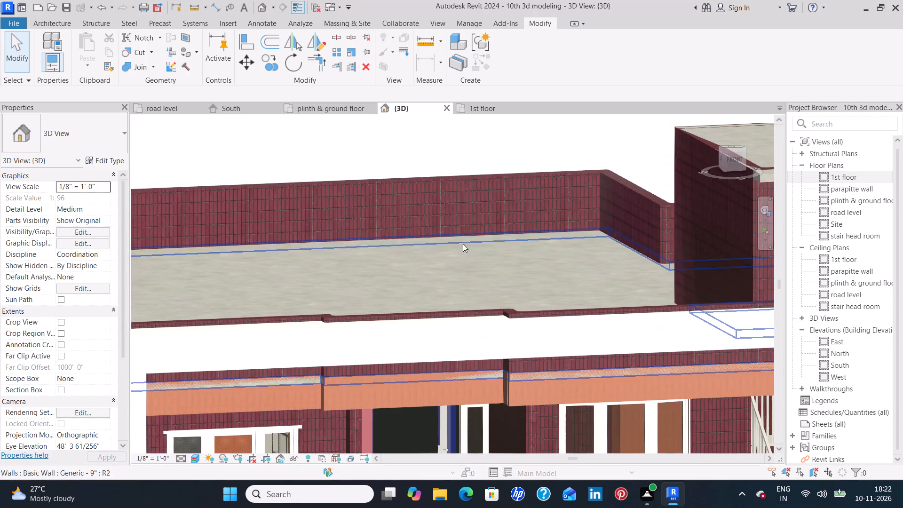
middle_drag(536, 247, 598, 174)
middle_drag(413, 283, 429, 206)
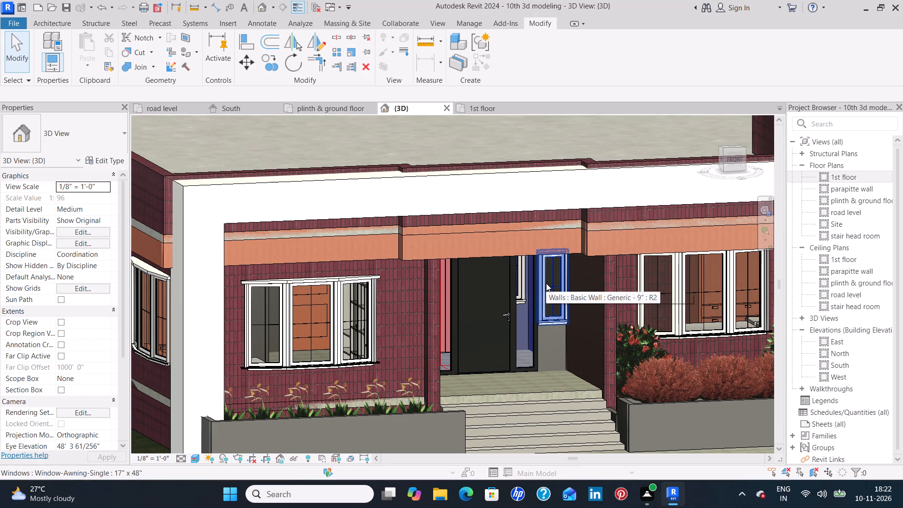
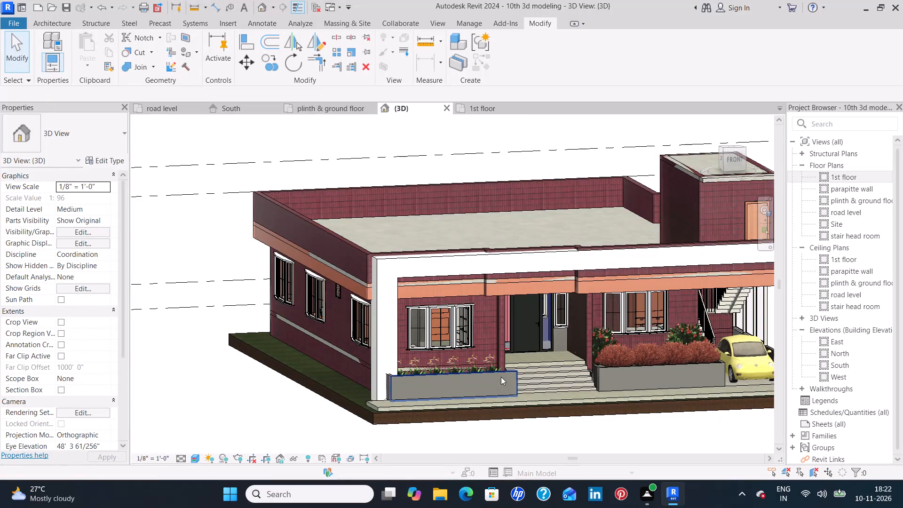
Examine the house's front and side exterior in 3D, including the planters, entrance steps, car area and front paving strip.
shift+middle_drag(498, 373, 476, 353)
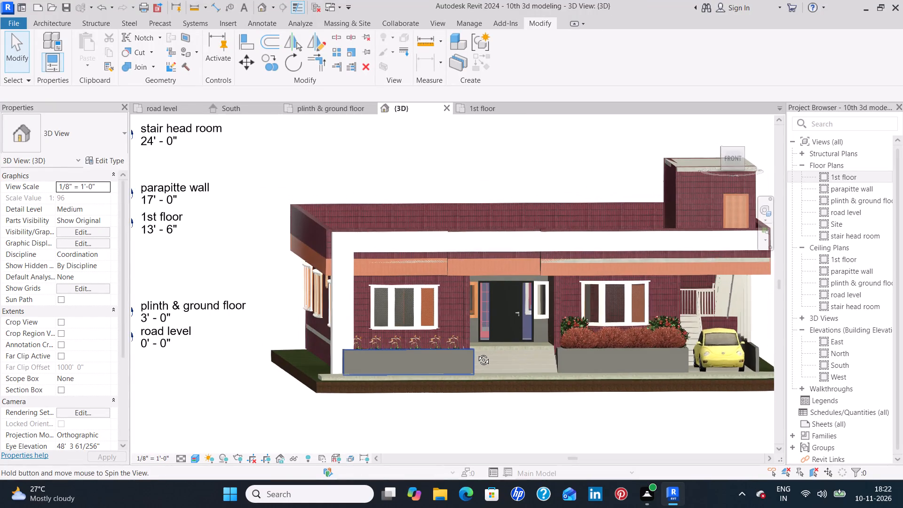
shift+middle_drag(476, 353, 470, 353)
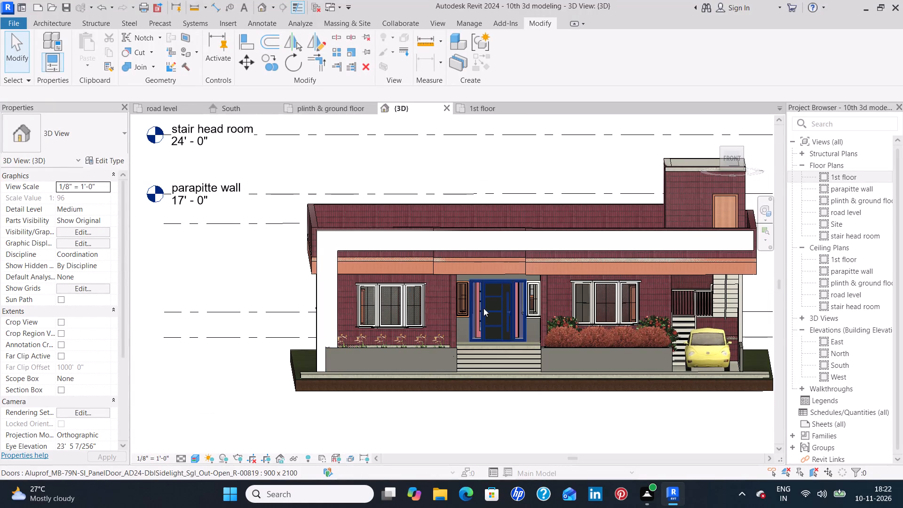
scroll(525, 295, down, 3)
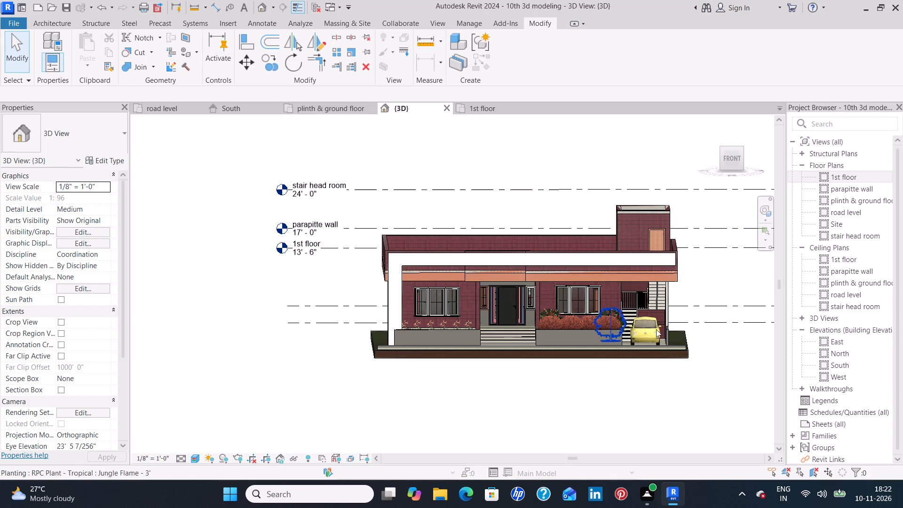
scroll(678, 344, up, 7)
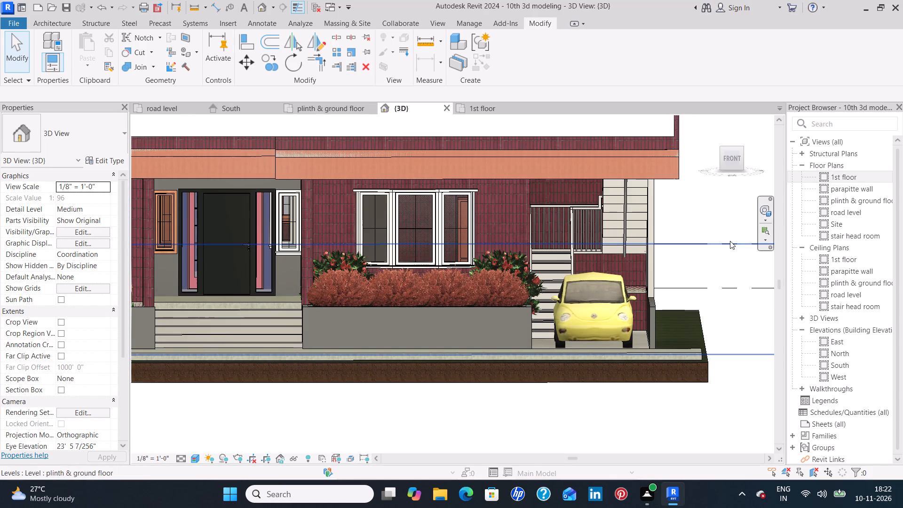
shift+middle_drag(726, 242, 625, 334)
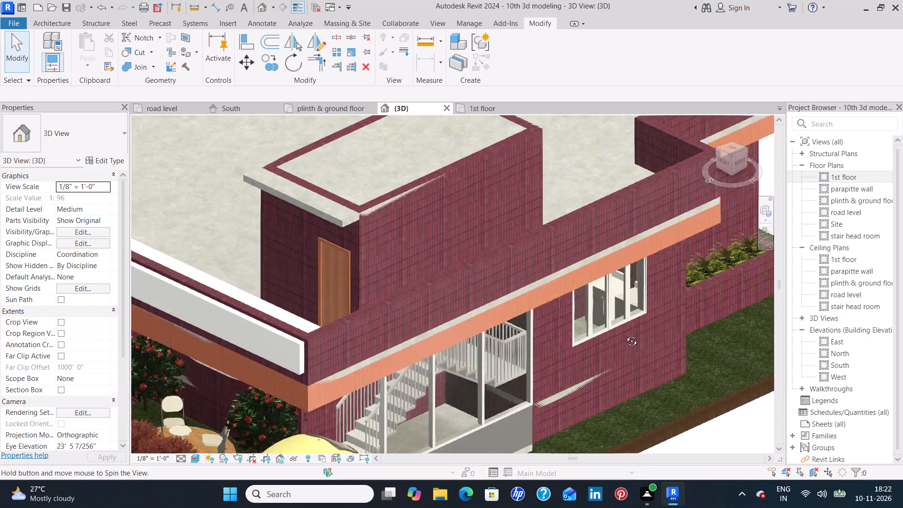
shift+middle_drag(625, 334, 658, 323)
middle_drag(453, 348, 453, 348)
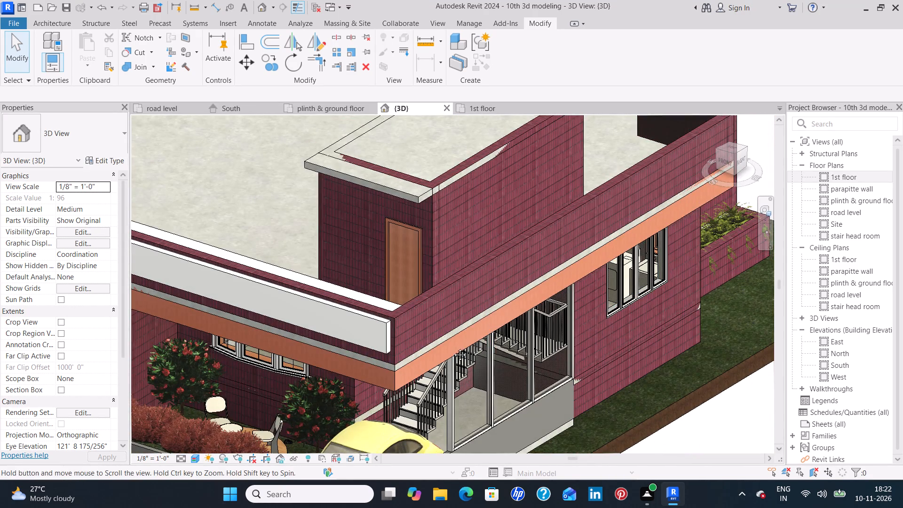
middle_drag(453, 348, 517, 126)
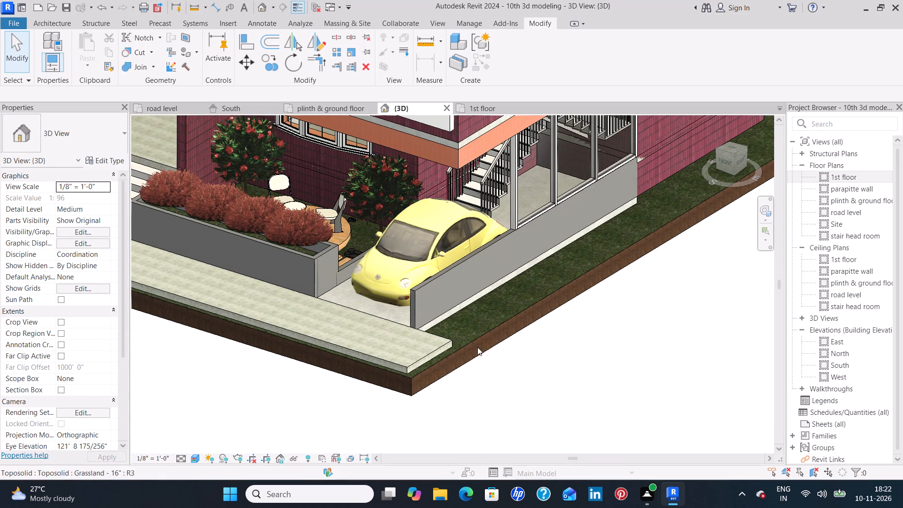
scroll(479, 345, down, 3)
middle_drag(299, 320, 447, 324)
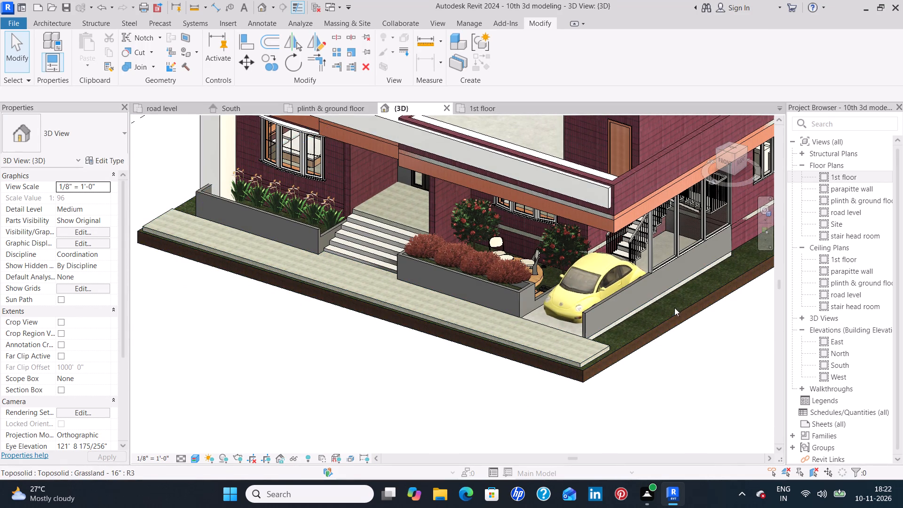
middle_drag(577, 310, 487, 320)
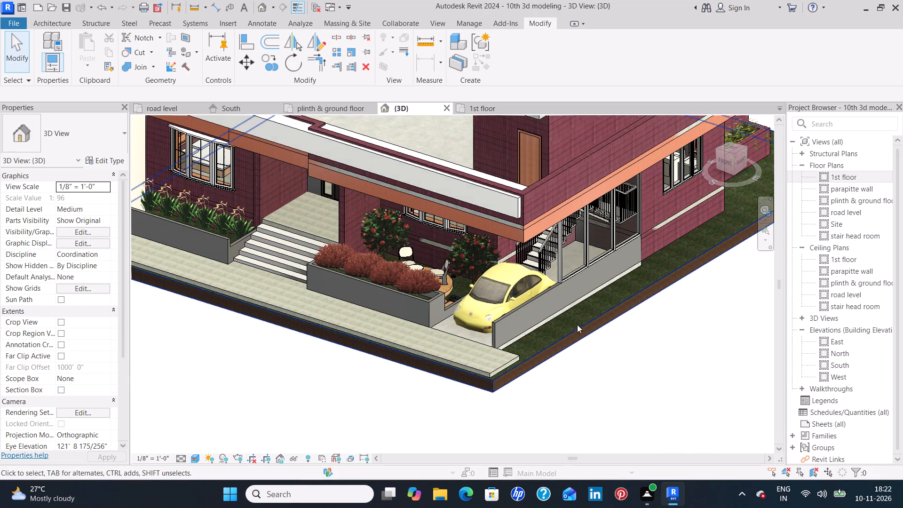
scroll(547, 338, down, 2)
middle_drag(314, 319, 378, 341)
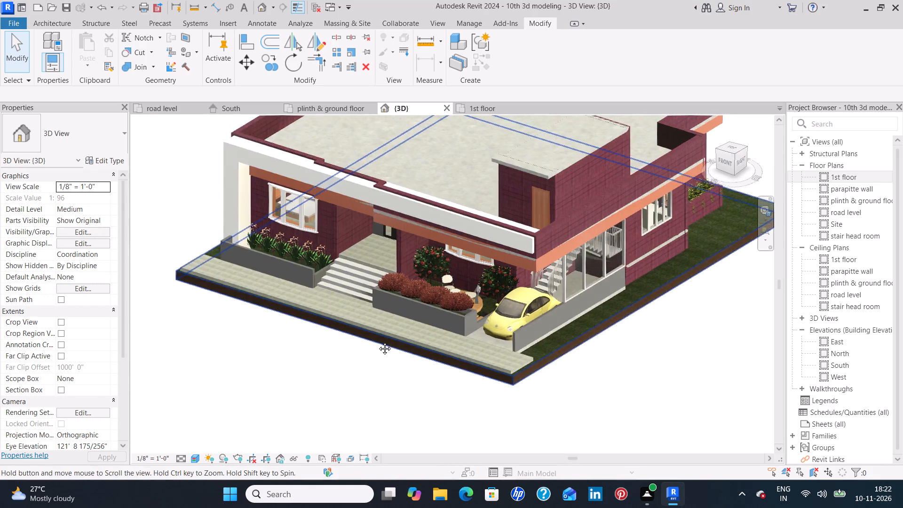
middle_drag(378, 341, 458, 363)
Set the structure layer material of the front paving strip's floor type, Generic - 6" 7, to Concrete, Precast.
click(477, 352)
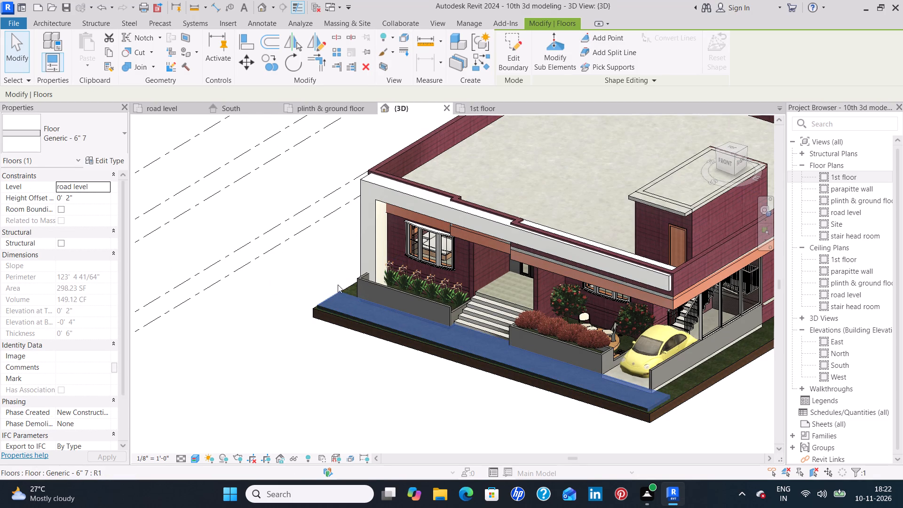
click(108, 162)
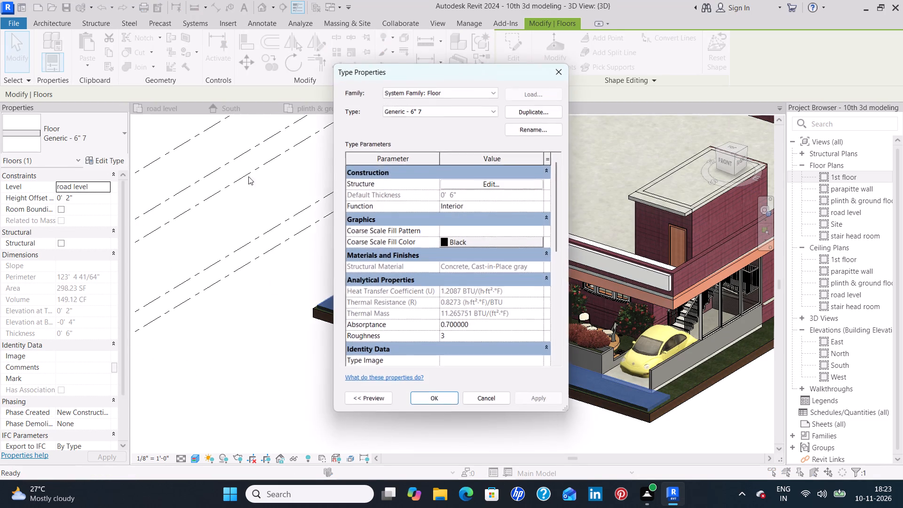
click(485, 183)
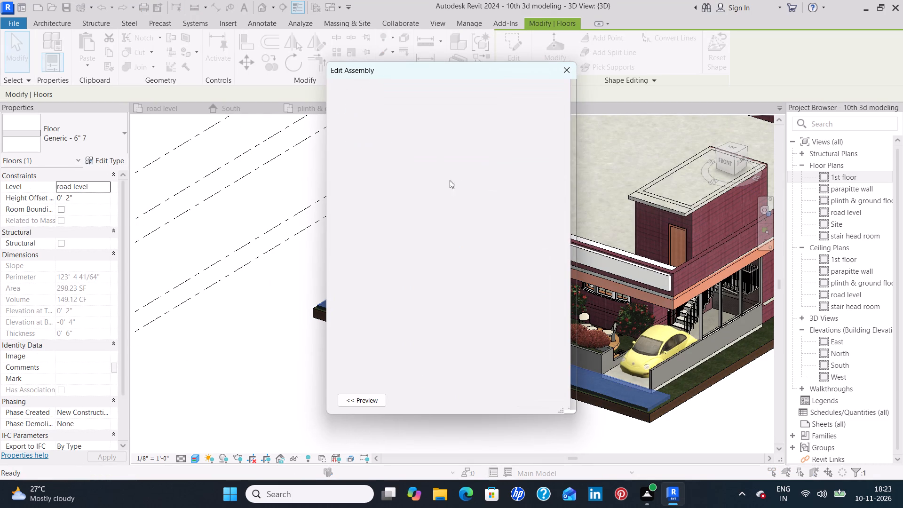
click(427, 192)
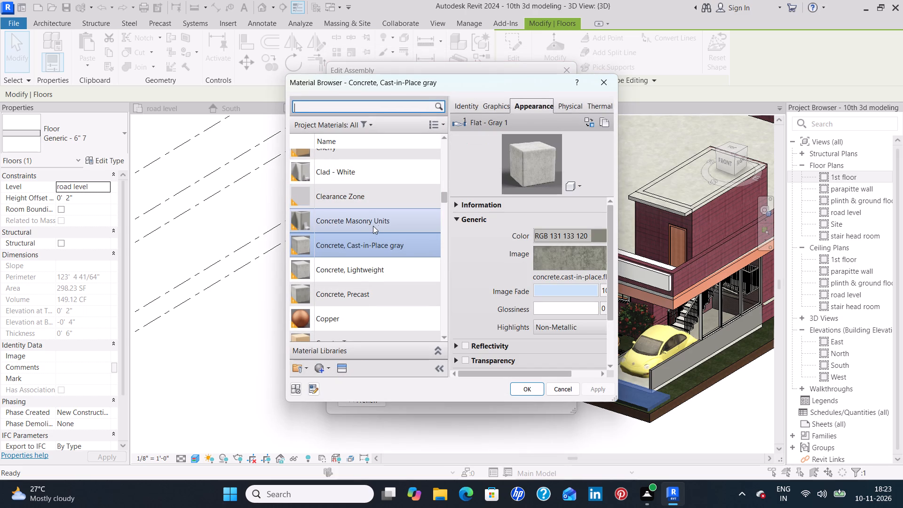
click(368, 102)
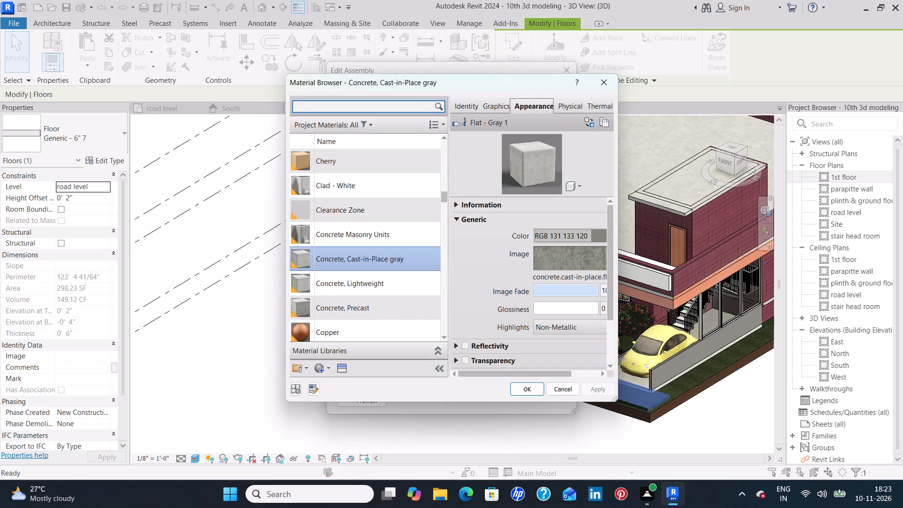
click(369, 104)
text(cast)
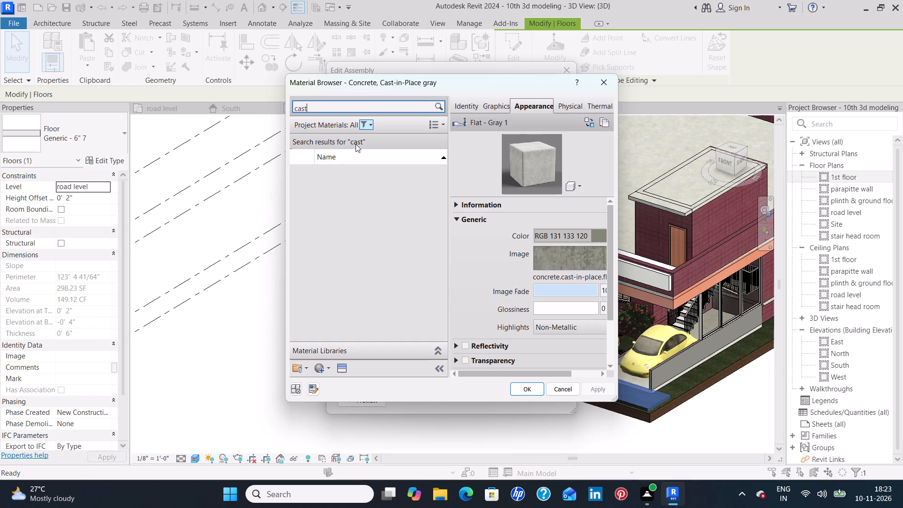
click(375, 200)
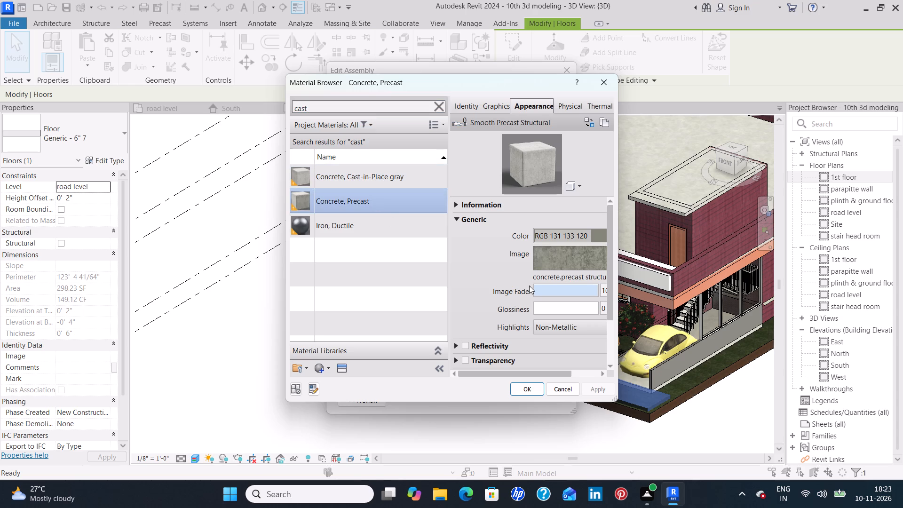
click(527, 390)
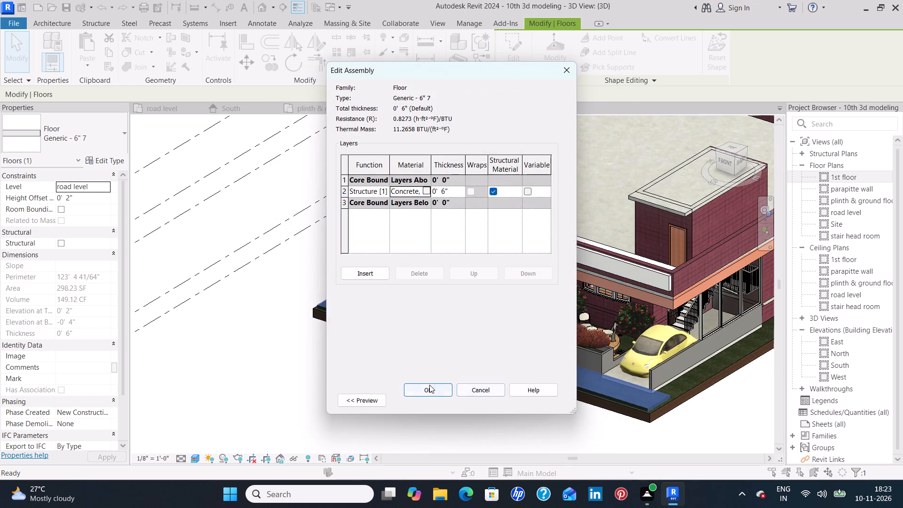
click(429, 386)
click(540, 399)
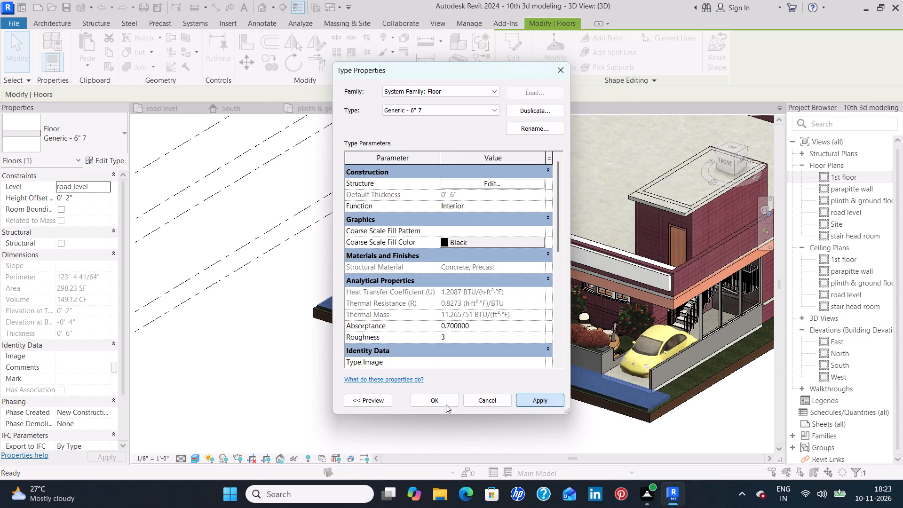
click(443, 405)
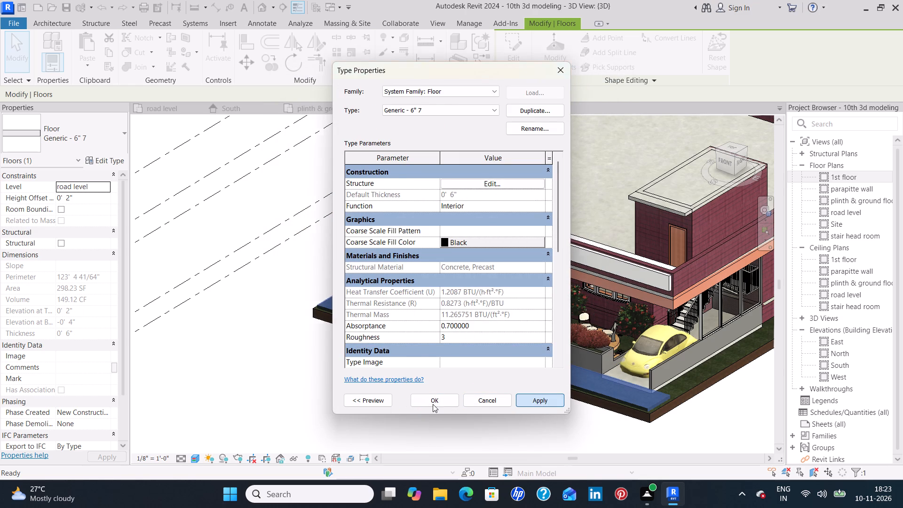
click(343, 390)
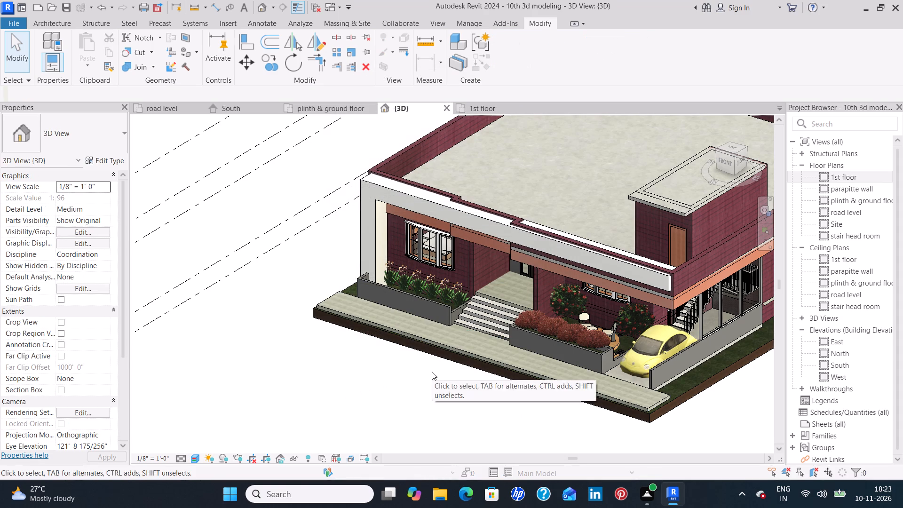
Inspect the front paving strip's surface up close beside the planter and parked car.
middle_drag(637, 364, 607, 416)
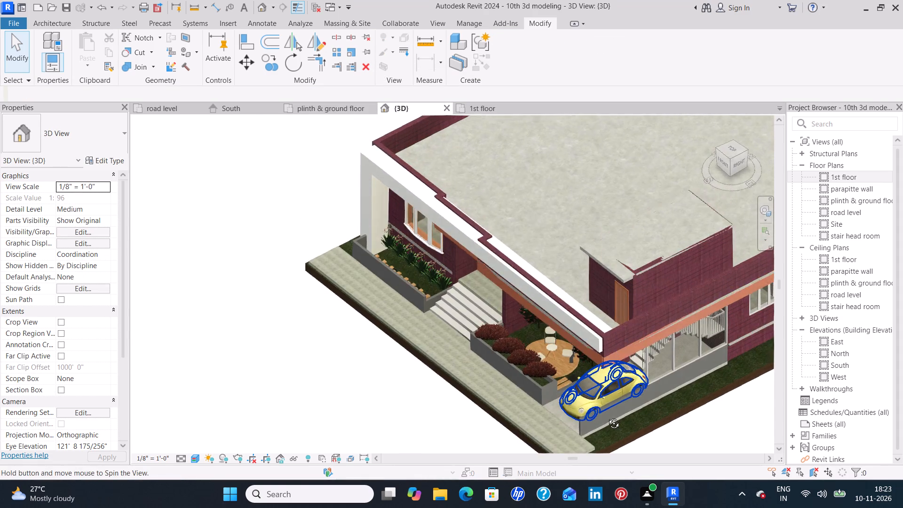
middle_drag(607, 416, 606, 417)
scroll(518, 421, up, 6)
scroll(570, 415, up, 2)
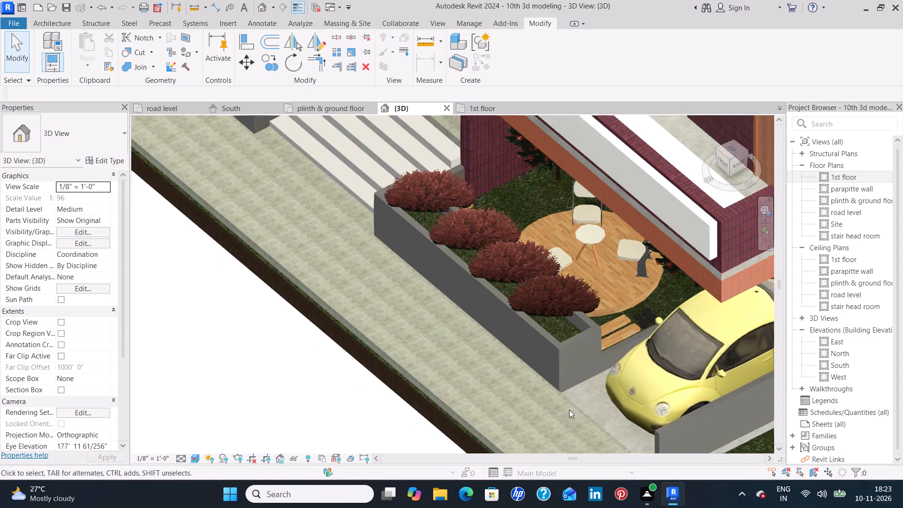
scroll(569, 410, up, 7)
scroll(561, 407, down, 2)
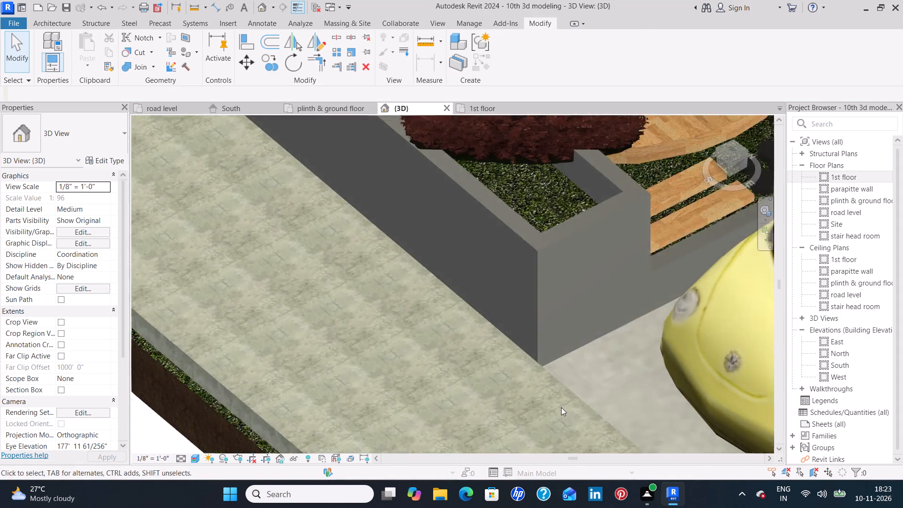
scroll(561, 407, down, 10)
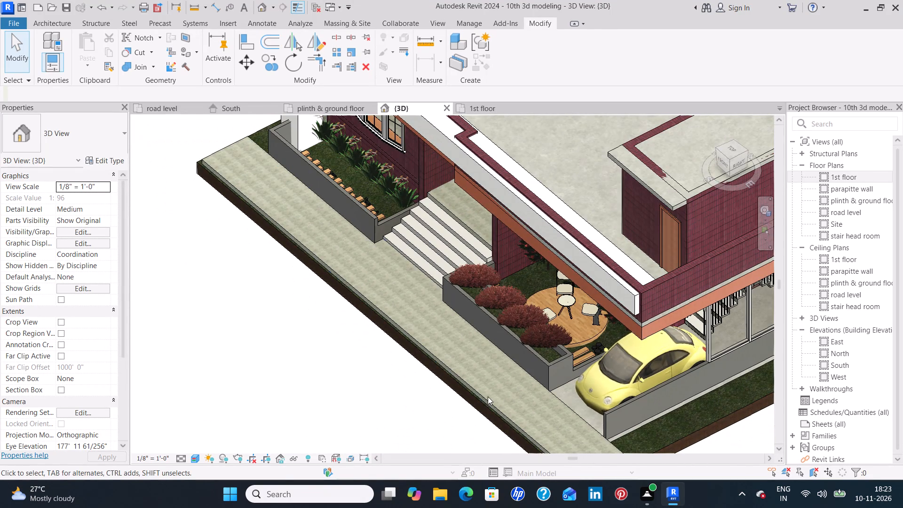
Set the structure layer material of the front paving strip's floor type, Generic - 6" 7, to Tile, Mosaic, Gray.
click(488, 397)
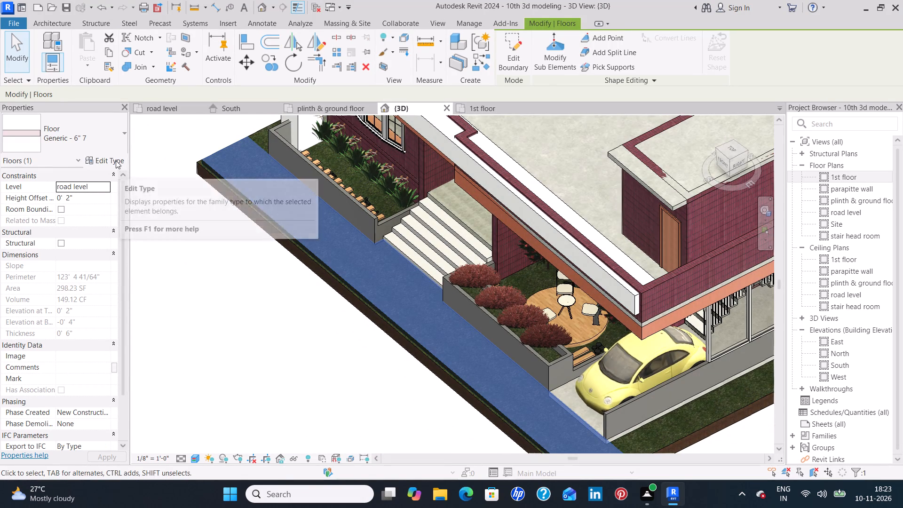
click(116, 160)
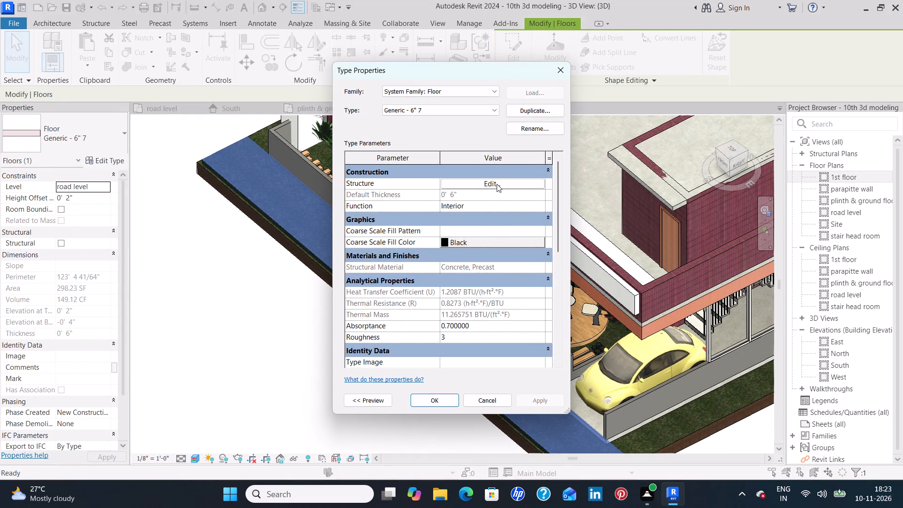
click(497, 183)
click(427, 191)
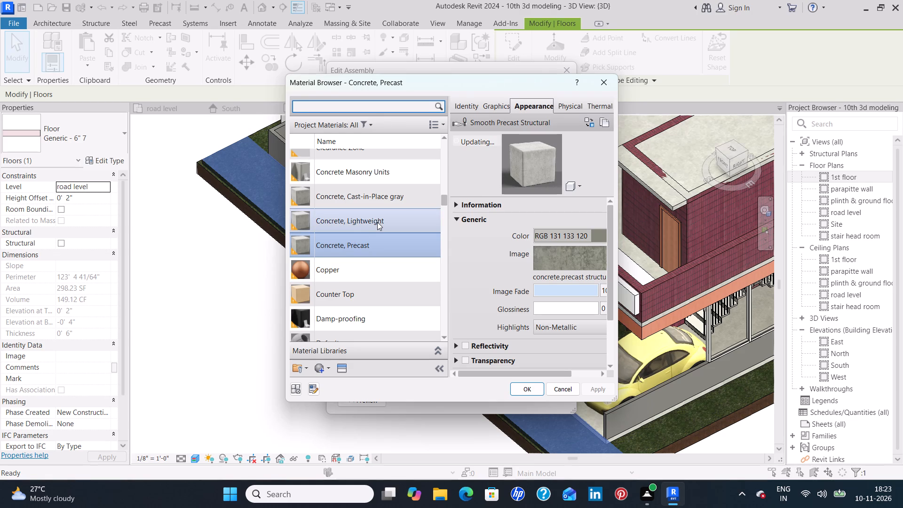
scroll(381, 216, down, 14)
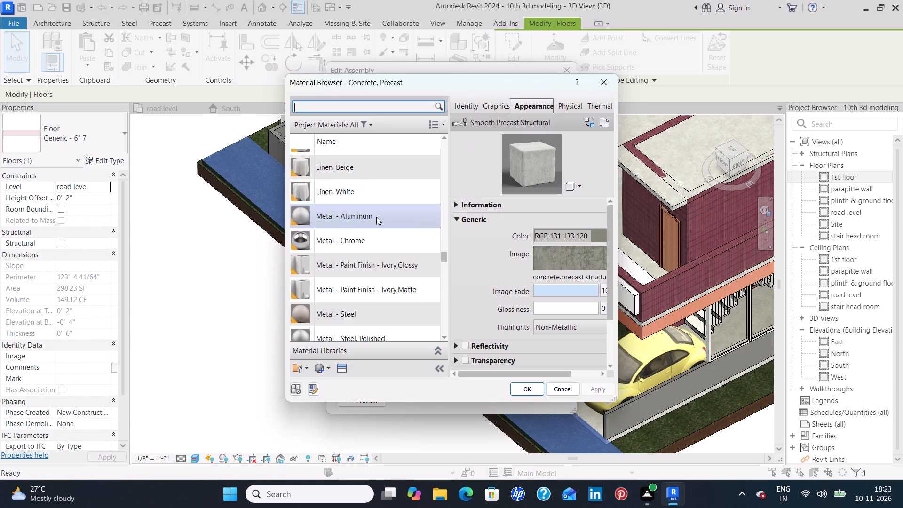
scroll(376, 217, down, 16)
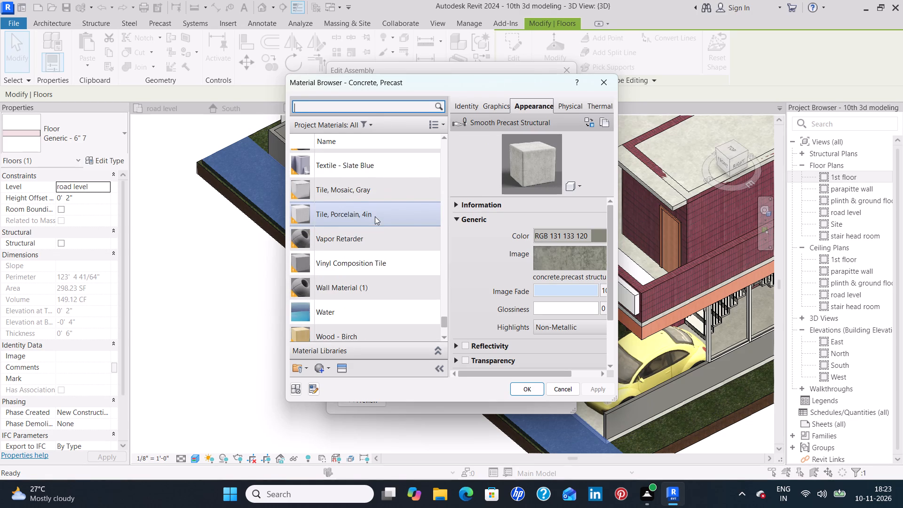
click(375, 215)
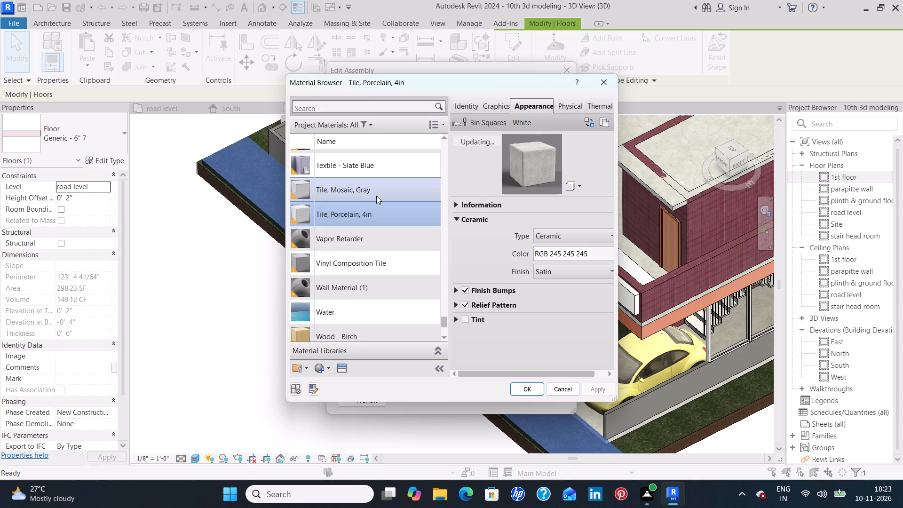
click(376, 196)
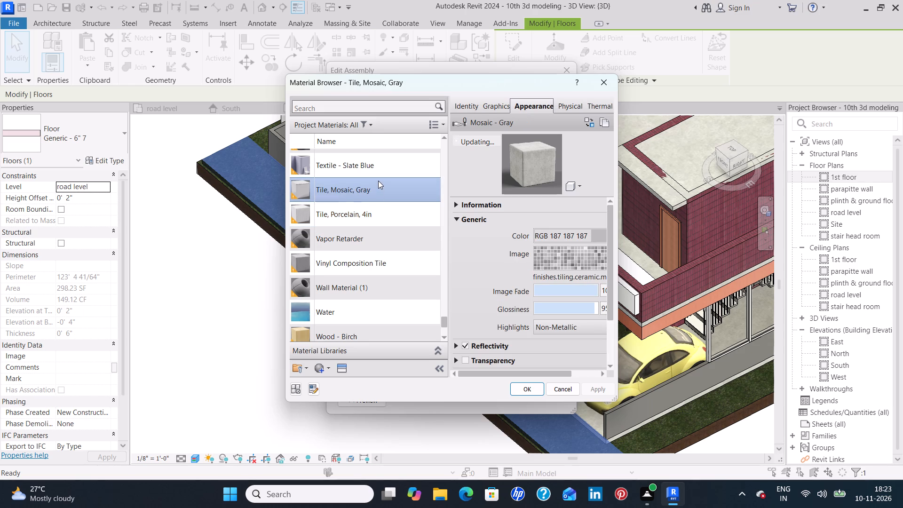
click(531, 391)
click(442, 392)
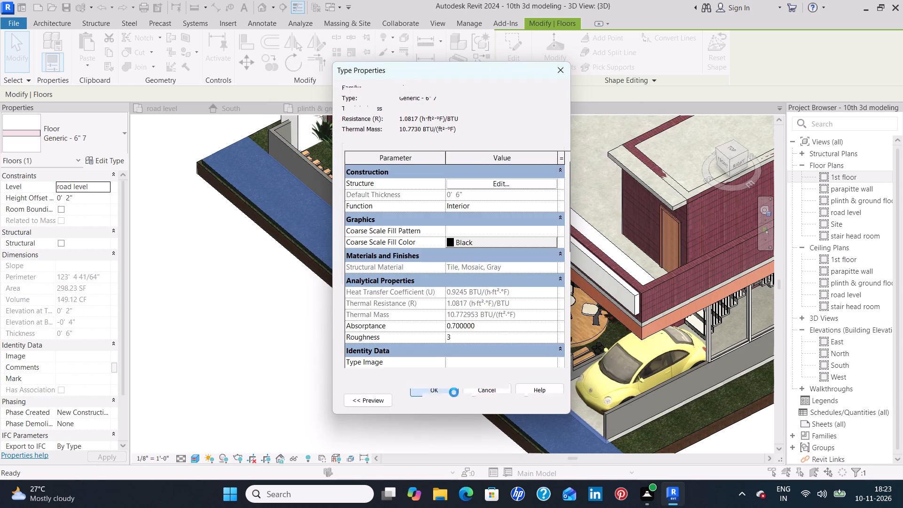
click(525, 400)
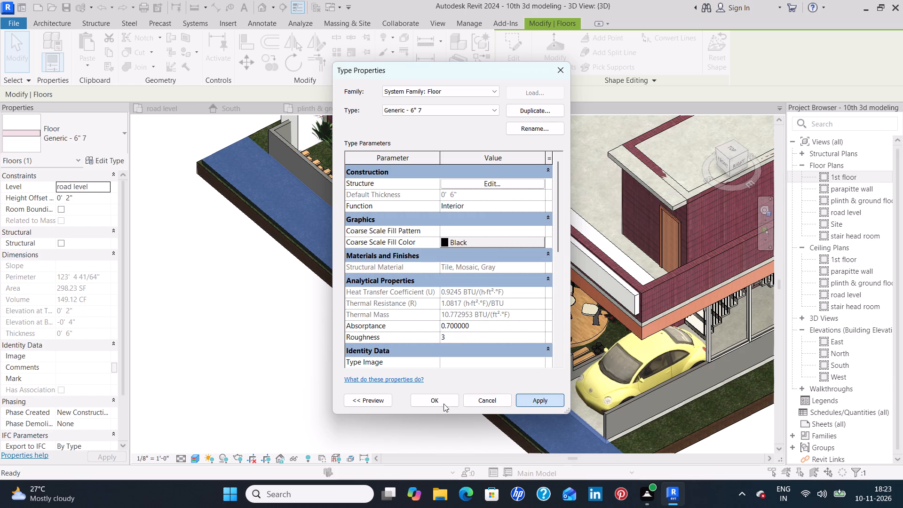
click(444, 403)
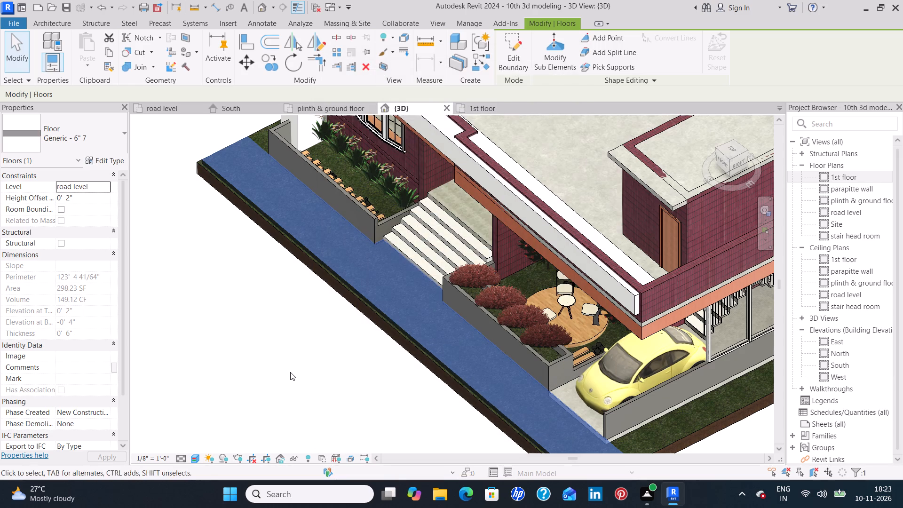
Inspect the mosaic tile finish of the front paving strip up close.
click(290, 372)
scroll(396, 313, up, 14)
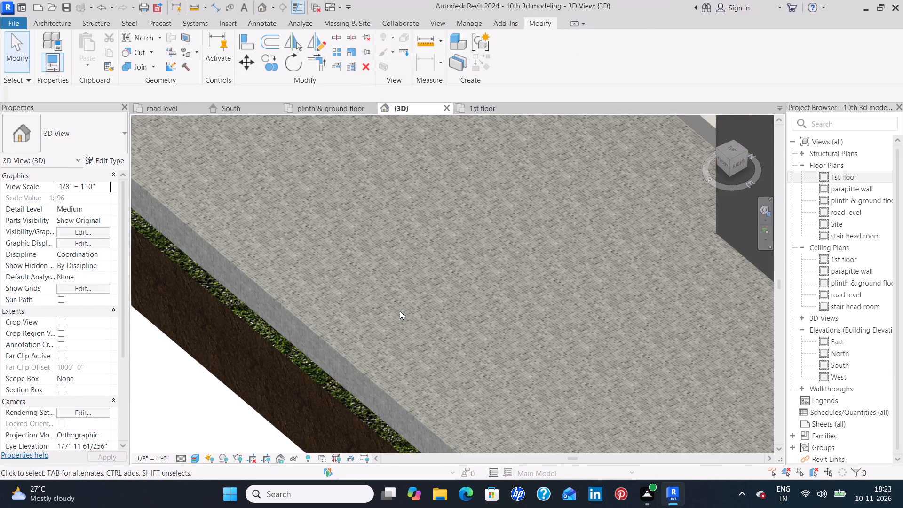
scroll(400, 311, up, 14)
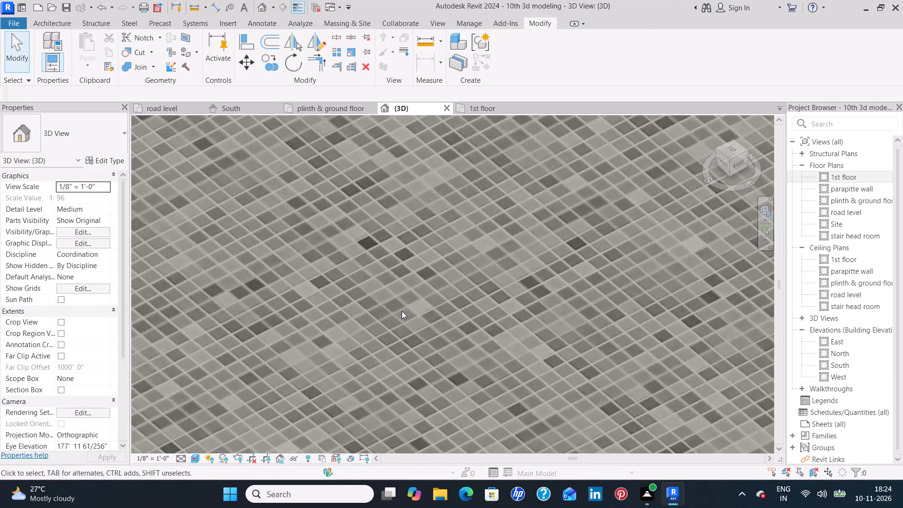
scroll(402, 311, up, 8)
scroll(402, 311, down, 9)
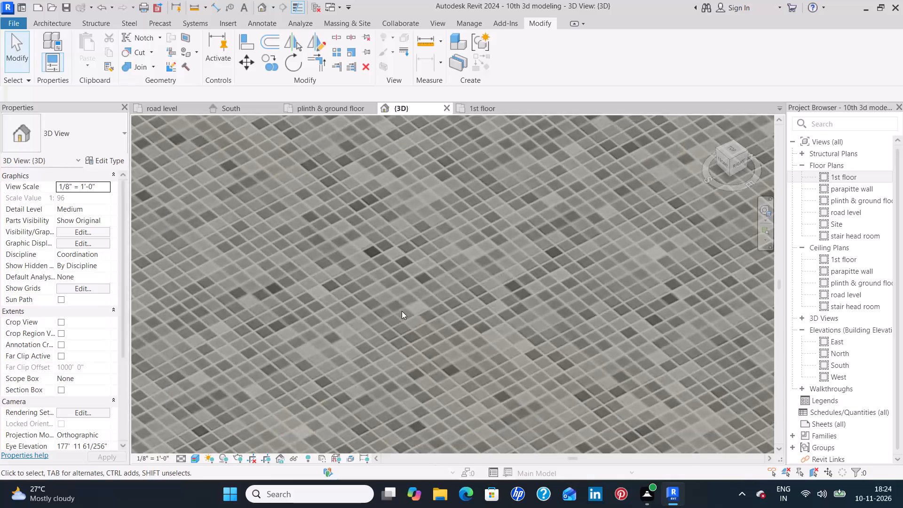
scroll(402, 311, down, 9)
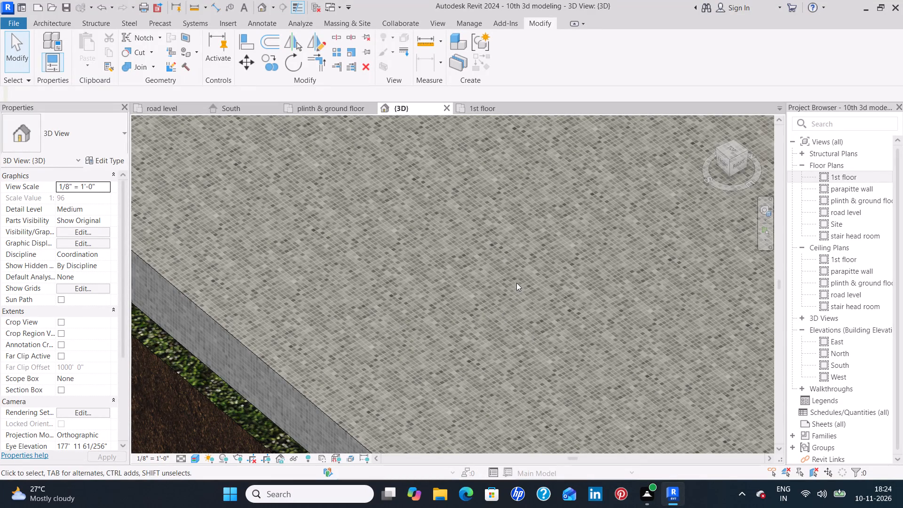
scroll(516, 283, down, 4)
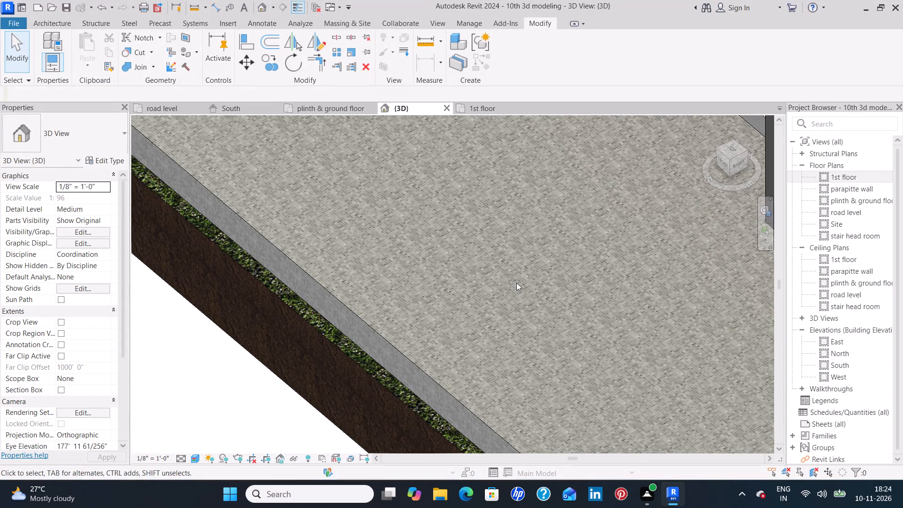
scroll(408, 286, down, 3)
scroll(523, 296, down, 3)
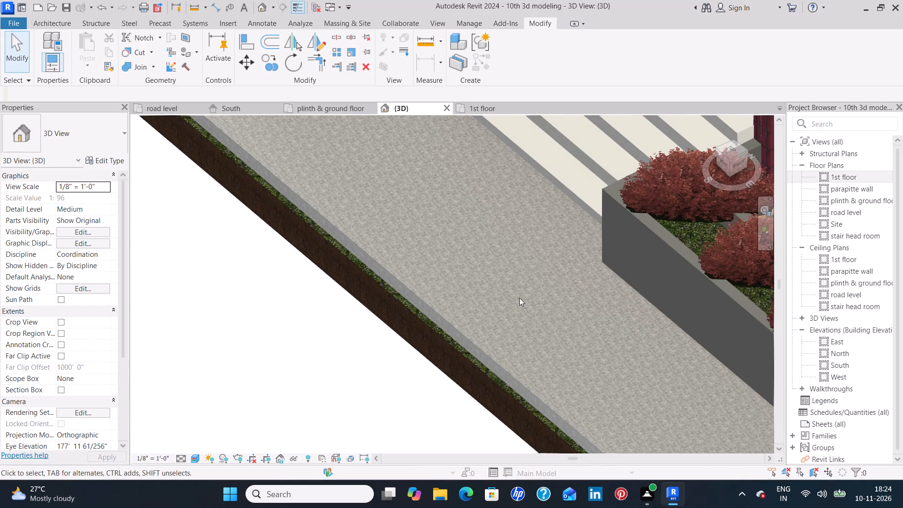
Examine the paving strip's finish along its length, from the end beside the parked car to the entrance steps.
middle_drag(533, 300, 420, 323)
scroll(406, 311, down, 4)
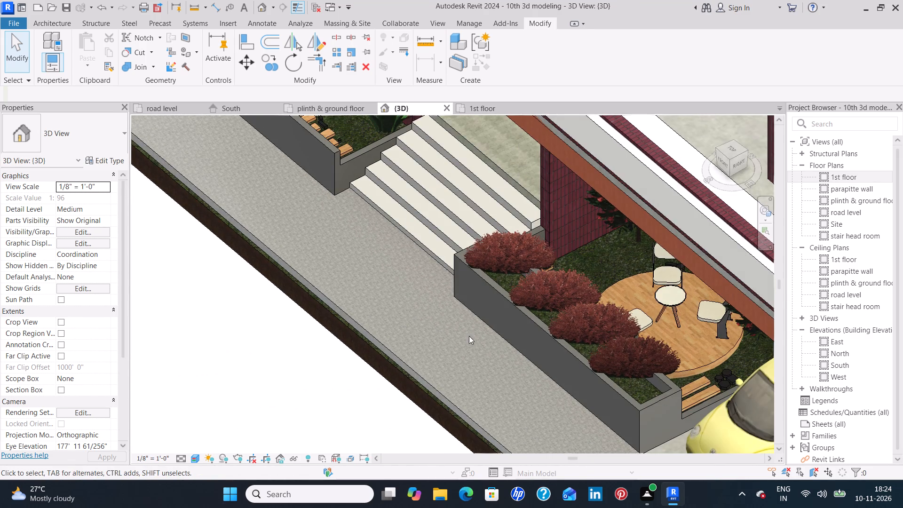
middle_drag(466, 326, 446, 193)
middle_drag(514, 274, 367, 283)
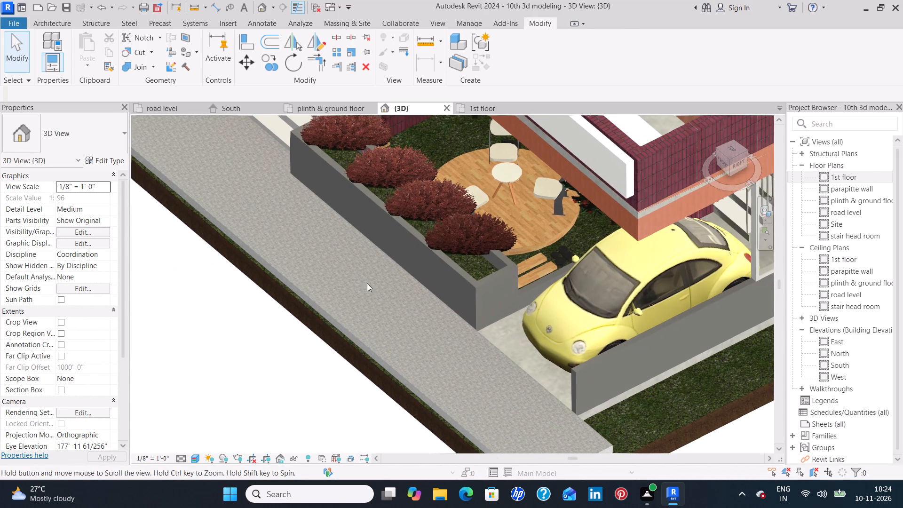
scroll(371, 281, down, 2)
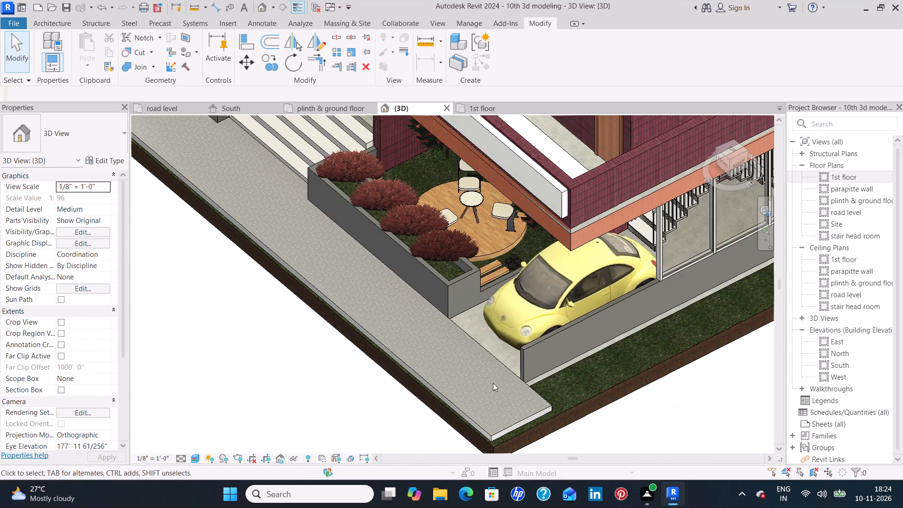
scroll(498, 417, up, 16)
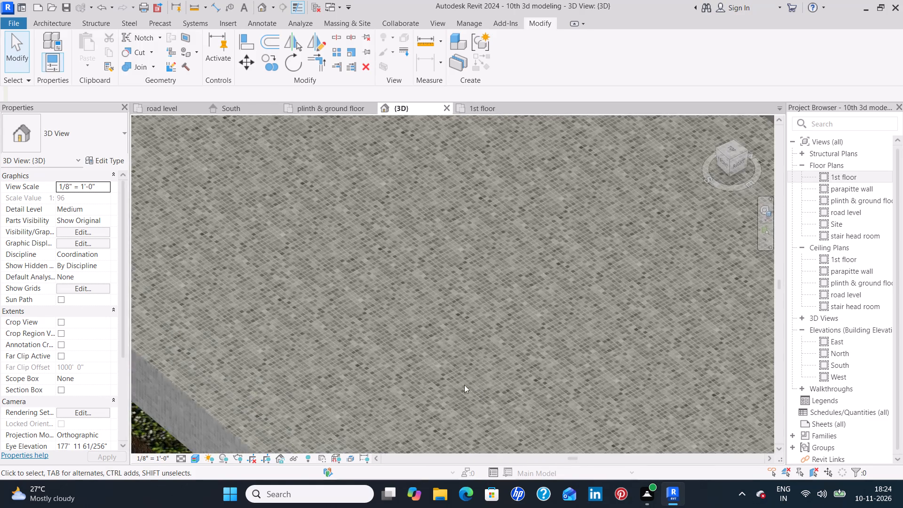
scroll(459, 384, up, 5)
scroll(352, 339, down, 13)
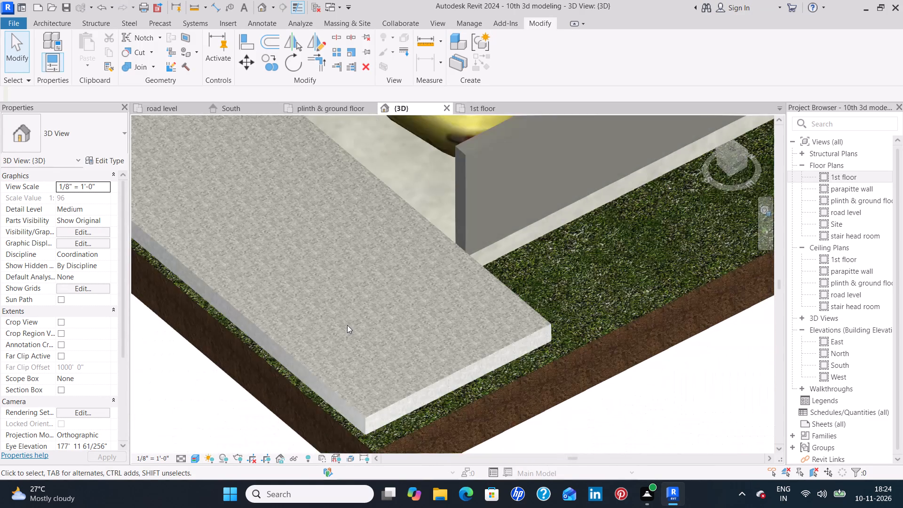
scroll(346, 322, down, 3)
middle_drag(322, 286, 405, 340)
scroll(405, 340, up, 6)
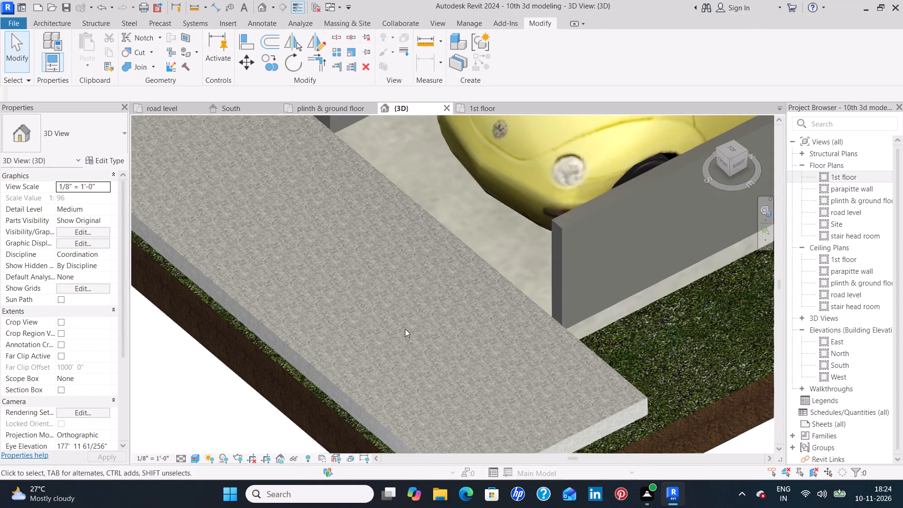
scroll(405, 329, up, 19)
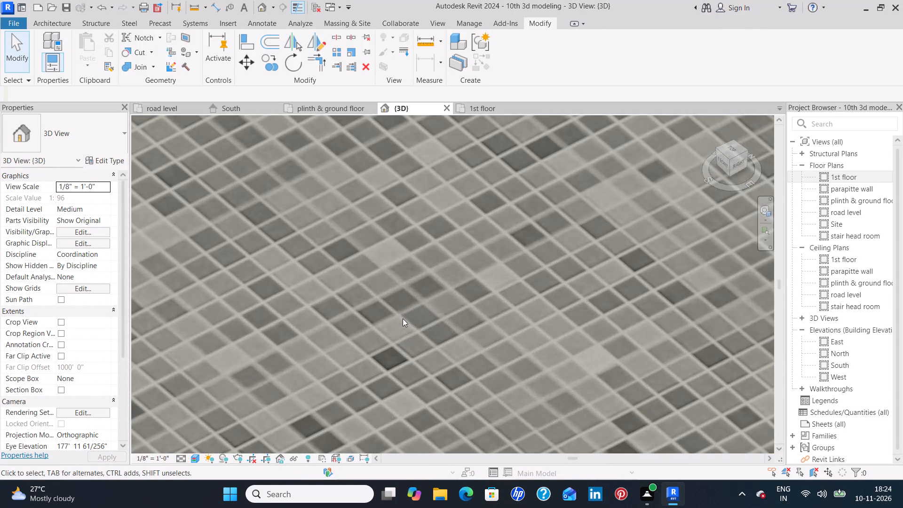
scroll(403, 318, up, 3)
scroll(403, 318, down, 20)
scroll(400, 318, down, 6)
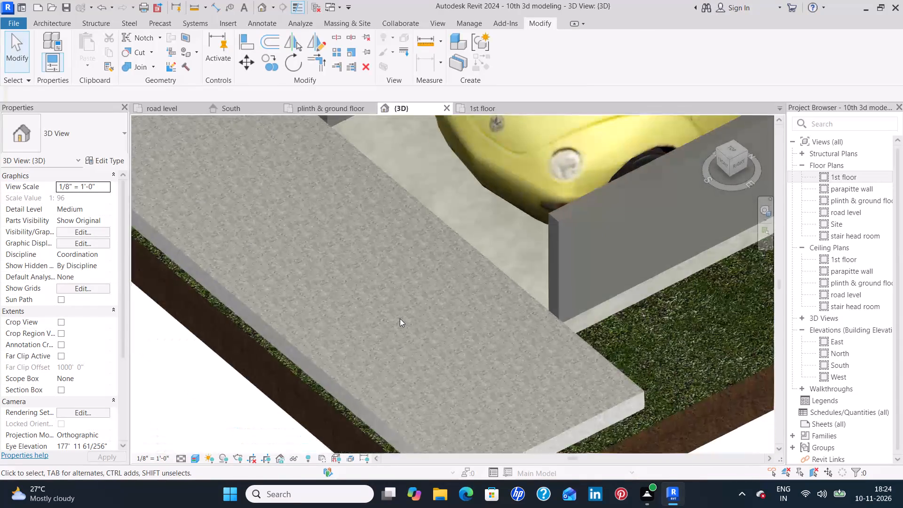
scroll(399, 317, down, 2)
middle_drag(361, 312, 525, 365)
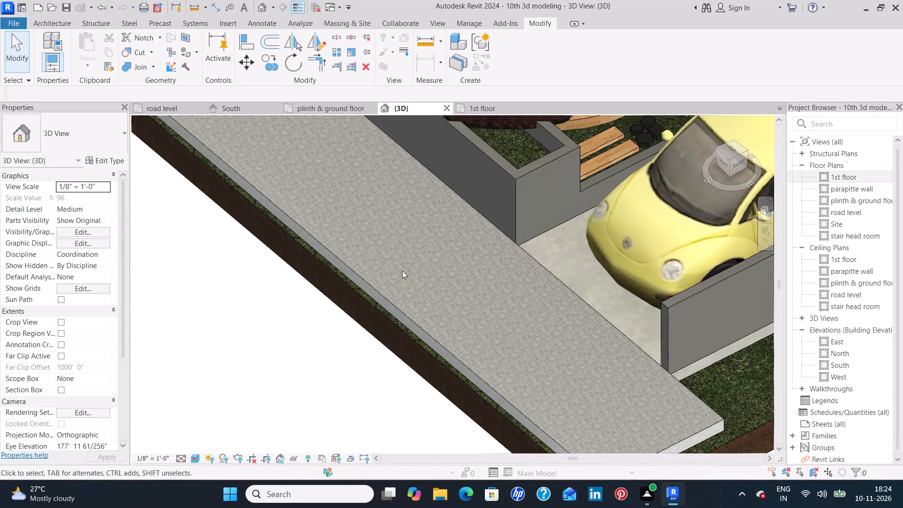
middle_drag(341, 242, 403, 359)
middle_drag(326, 284, 463, 375)
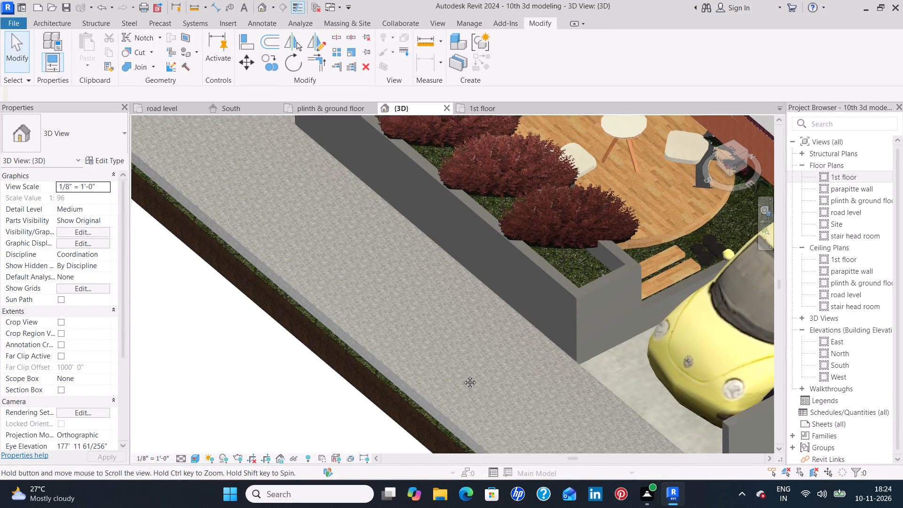
middle_drag(463, 375, 463, 376)
middle_drag(345, 137, 391, 285)
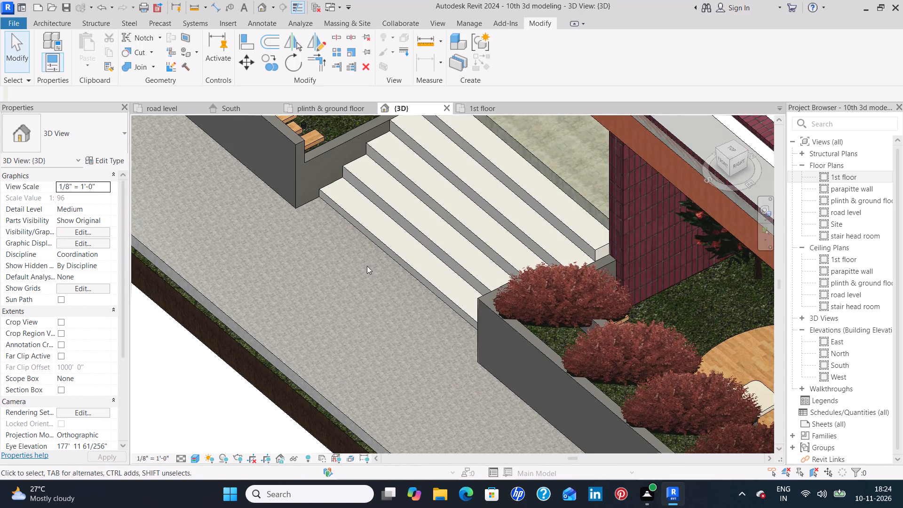
middle_drag(367, 266, 387, 294)
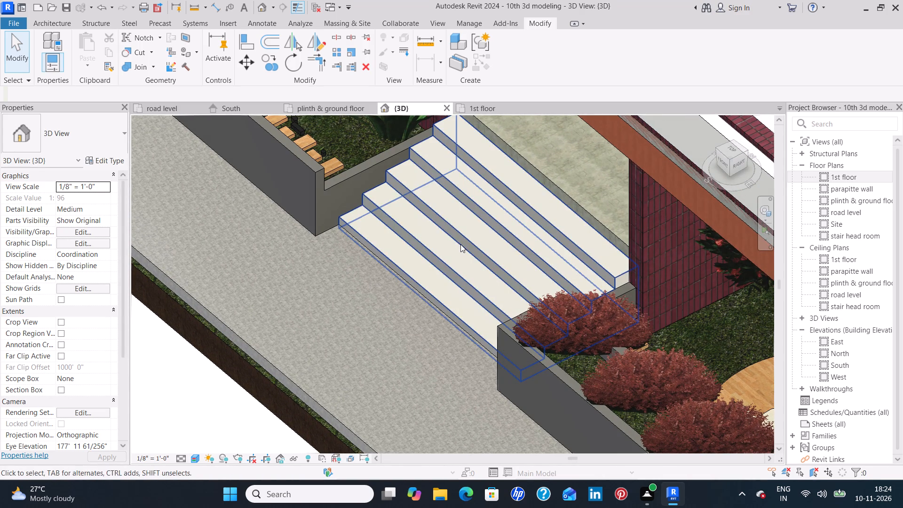
Check the type properties of the entrance steps for a material or finish setting.
click(460, 244)
click(113, 159)
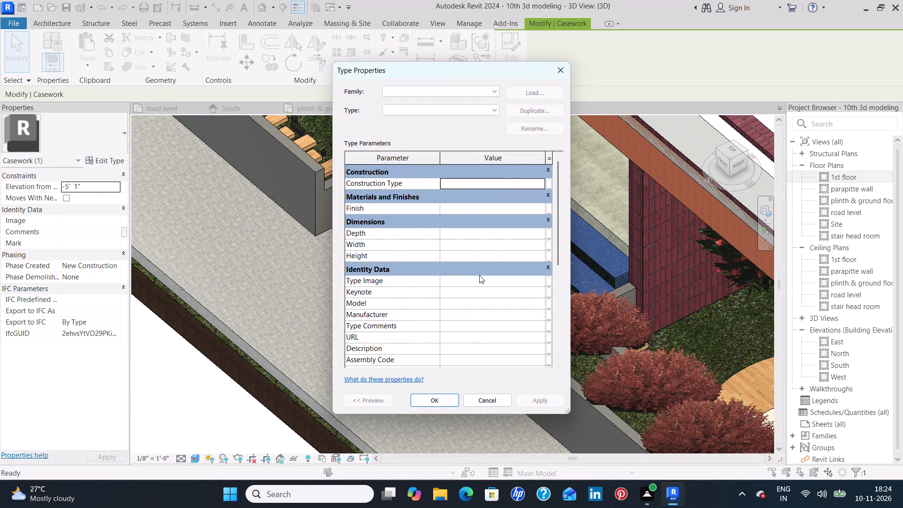
scroll(479, 273, down, 5)
scroll(474, 273, up, 7)
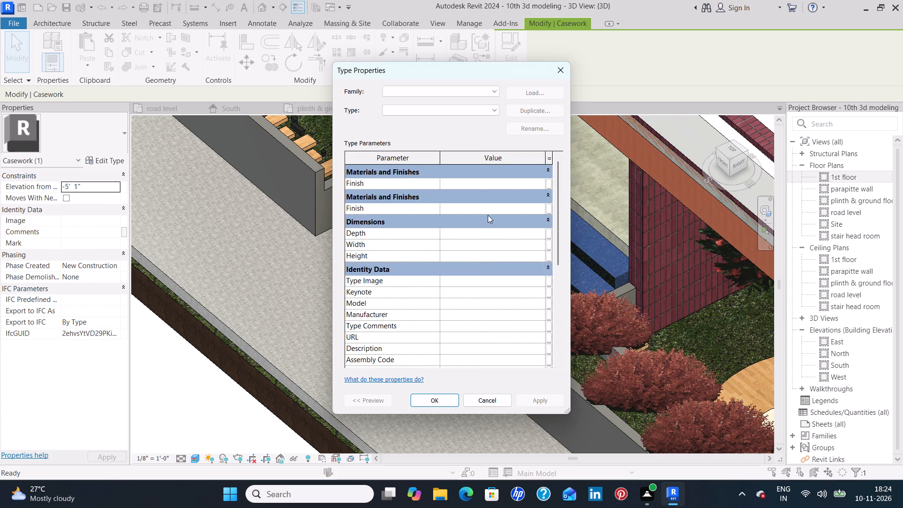
click(566, 71)
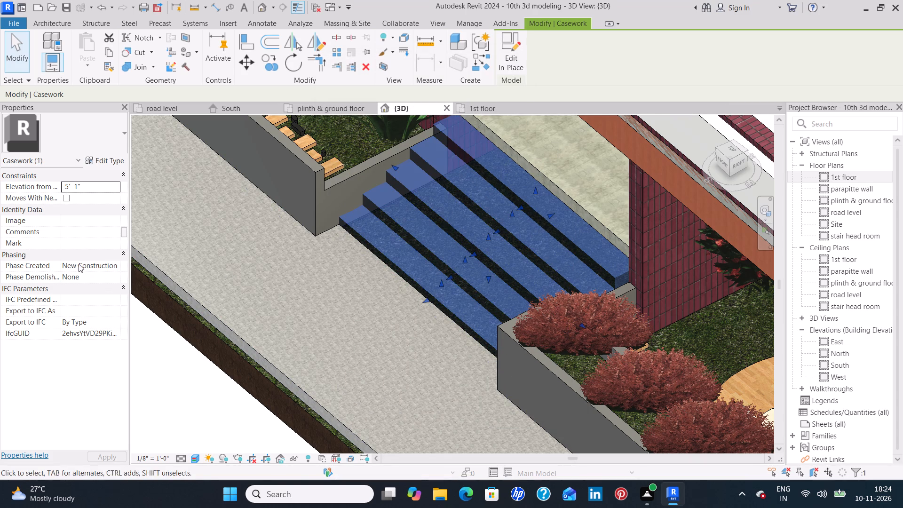
click(223, 210)
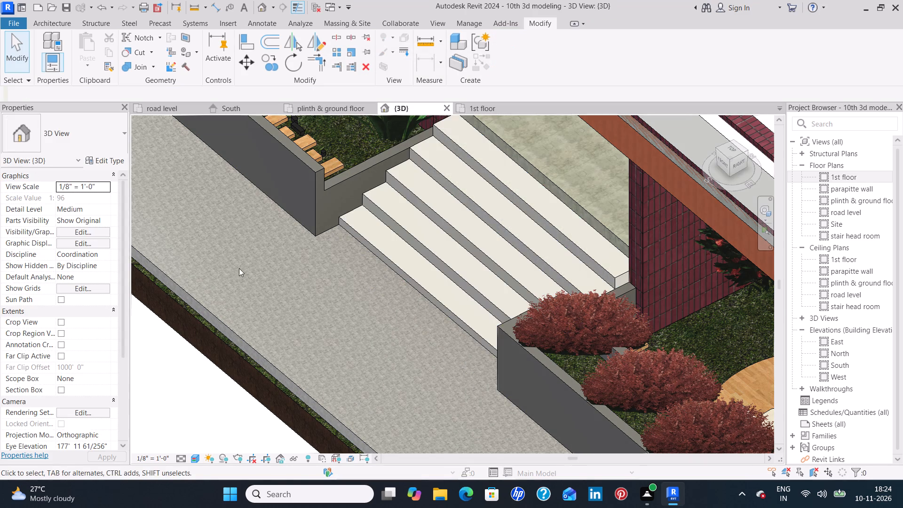
Examine the planter beside the entrance steps, including the wooden planks and the dark hexagonal floor pieces in the grass.
scroll(272, 248, down, 3)
middle_drag(272, 248, 264, 324)
scroll(283, 261, up, 3)
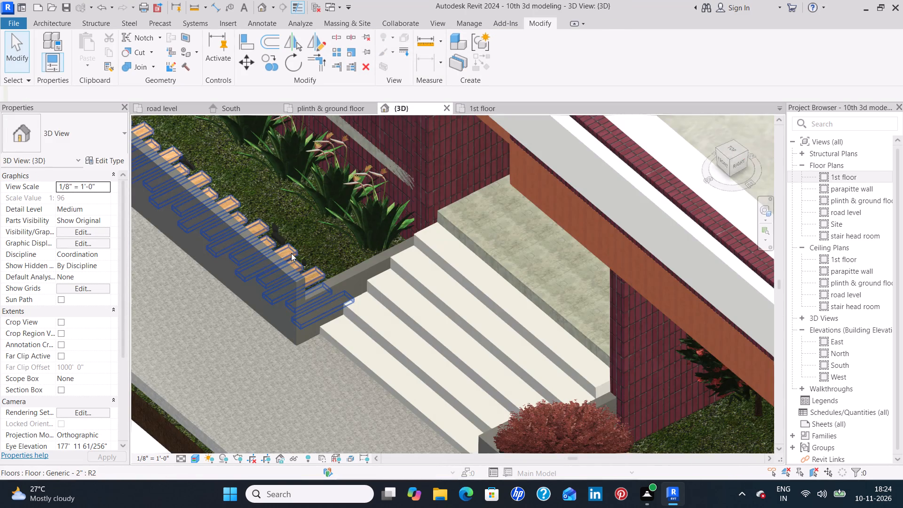
scroll(291, 253, up, 4)
middle_drag(334, 229, 321, 264)
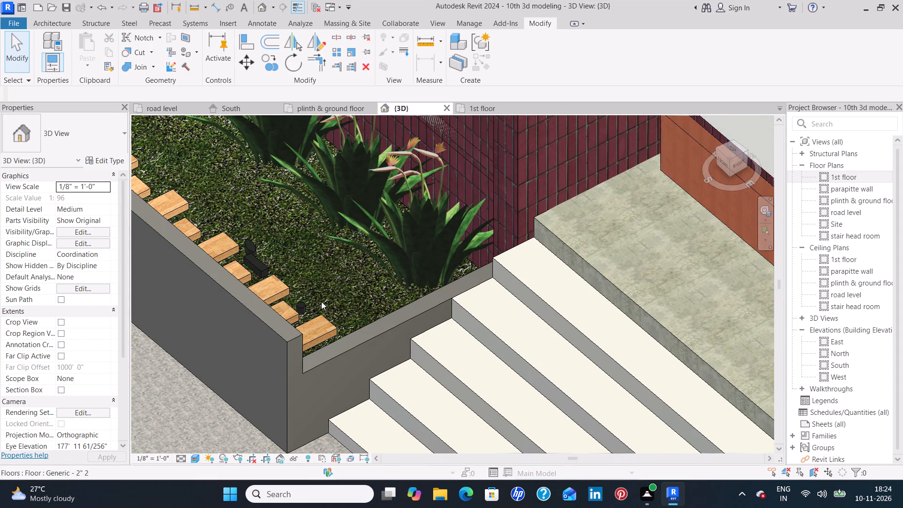
shift+middle_drag(321, 302, 339, 373)
middle_drag(335, 365, 373, 216)
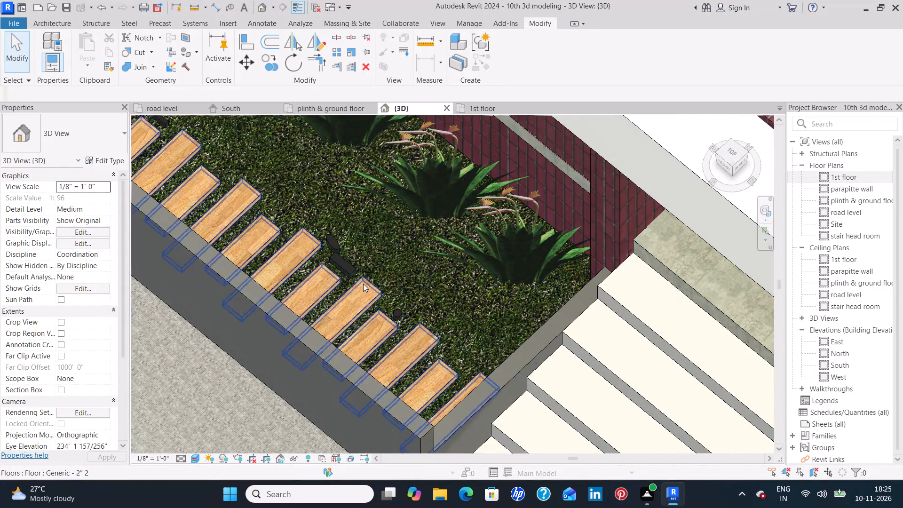
shift+middle_drag(425, 312, 439, 367)
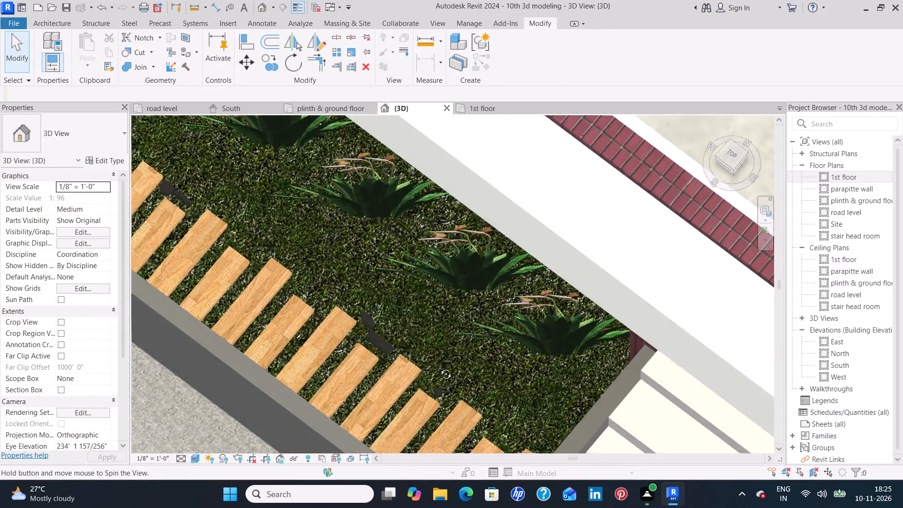
shift+middle_drag(439, 367, 444, 380)
middle_drag(453, 398, 466, 167)
middle_drag(301, 150, 350, 314)
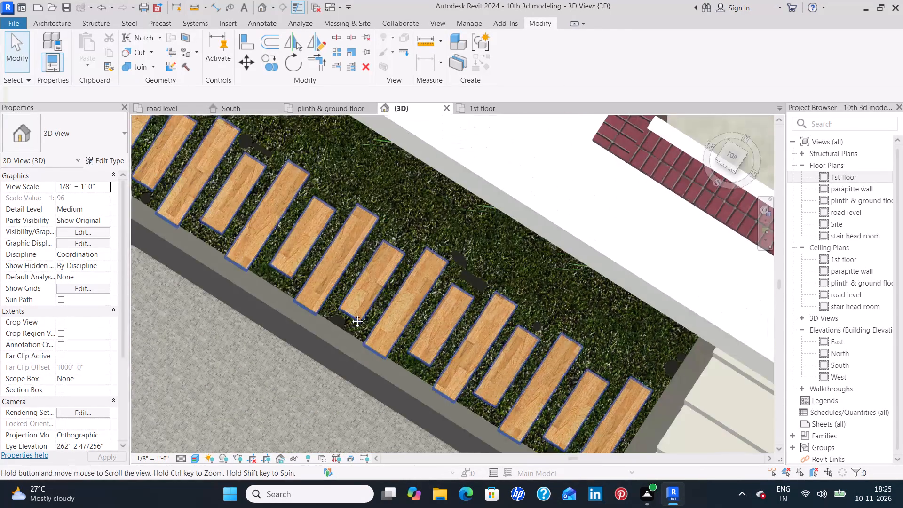
middle_drag(350, 314, 356, 350)
scroll(260, 296, up, 7)
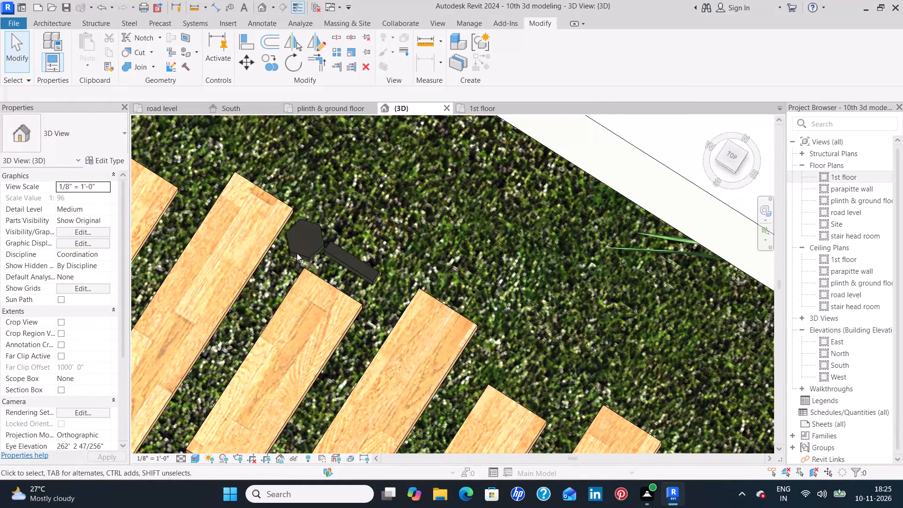
click(297, 253)
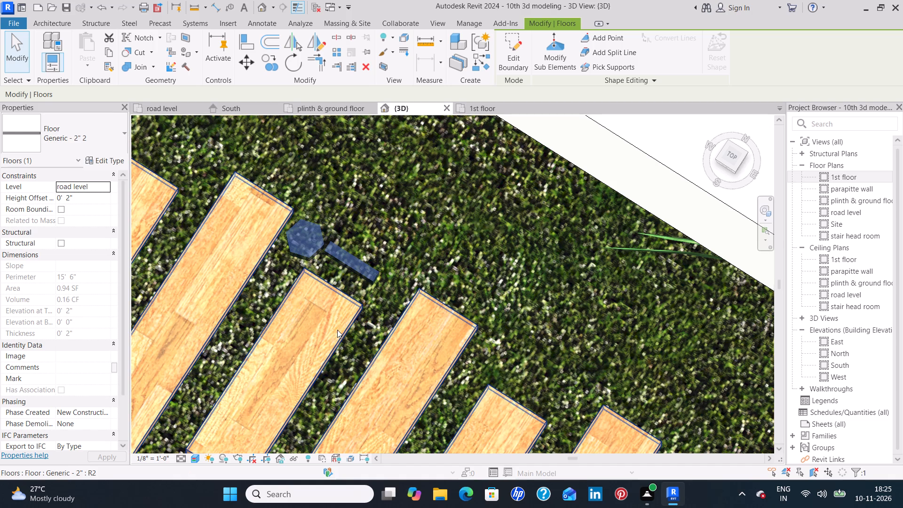
shift+middle_drag(330, 338, 327, 224)
click(412, 286)
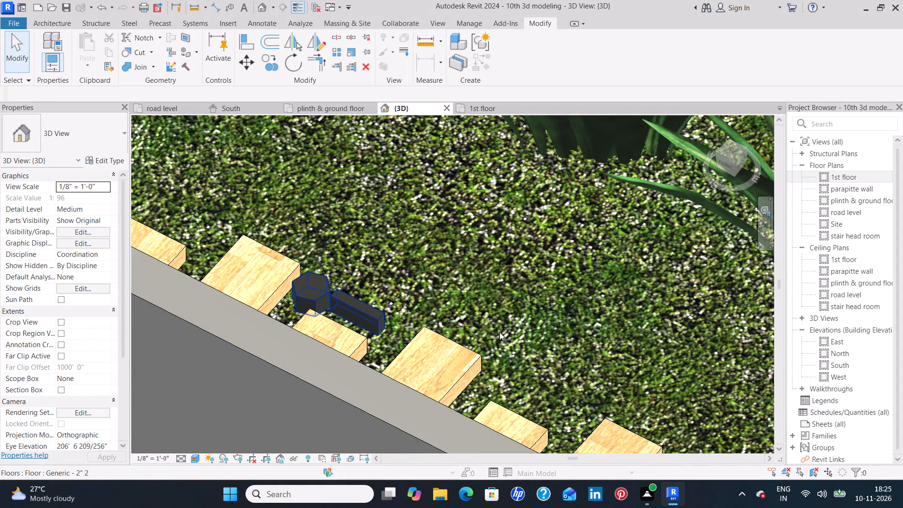
Examine the dark block-shaped floor pieces in the grass behind the garden chair at the round wooden deck.
scroll(499, 332, down, 11)
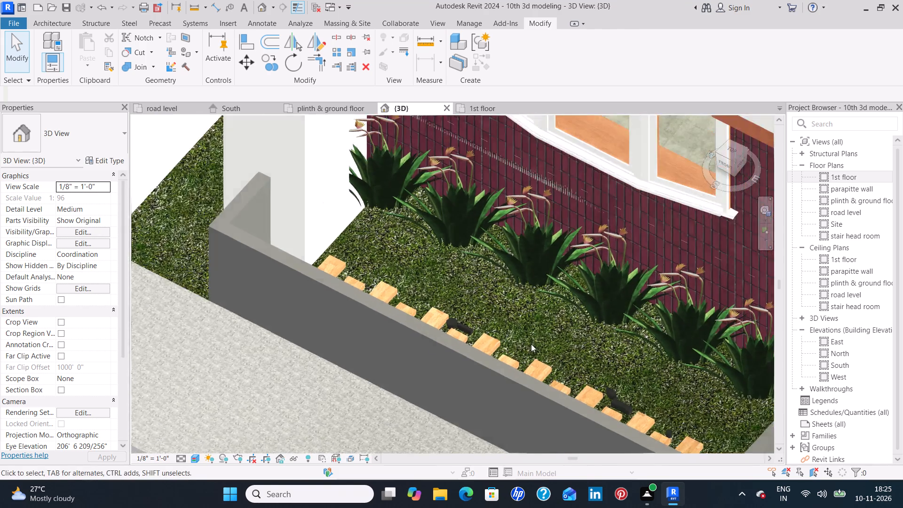
middle_drag(545, 314, 238, 201)
middle_drag(582, 342, 330, 256)
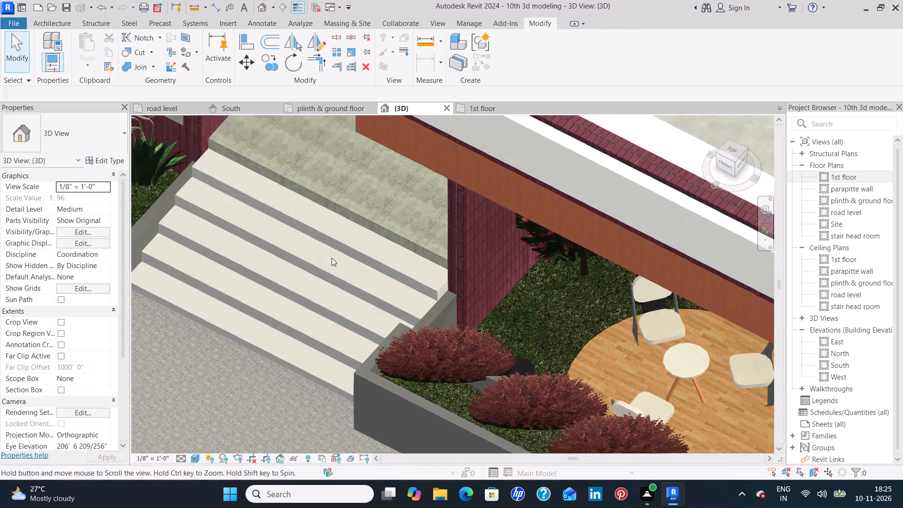
middle_drag(644, 330, 539, 305)
scroll(565, 292, up, 8)
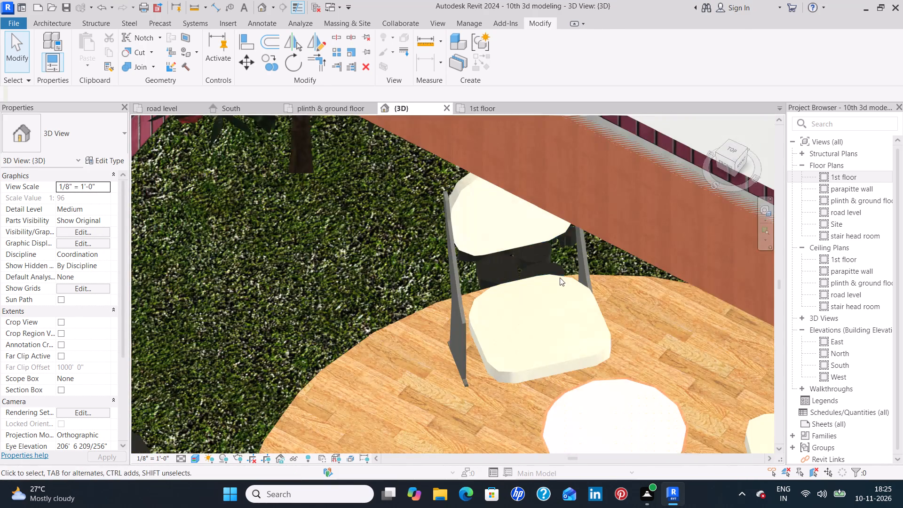
middle_drag(631, 271, 555, 313)
scroll(499, 288, up, 7)
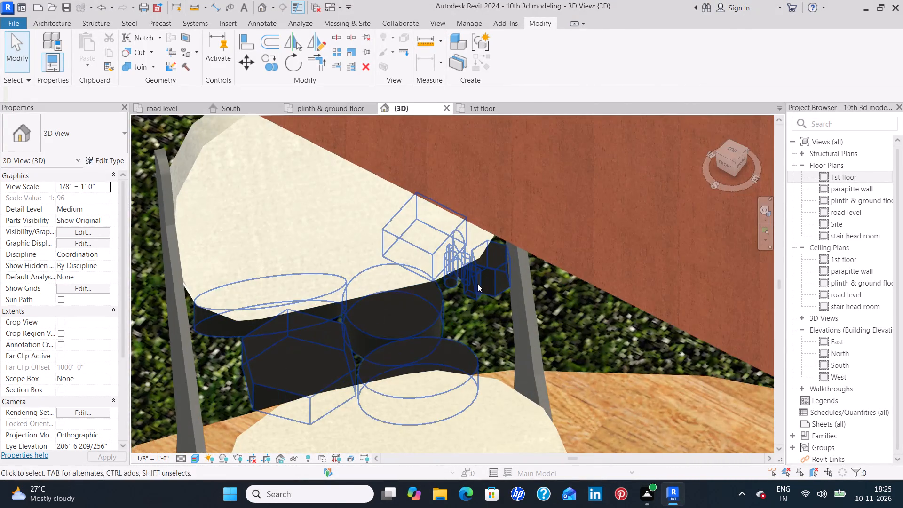
scroll(429, 343, up, 3)
scroll(465, 308, up, 5)
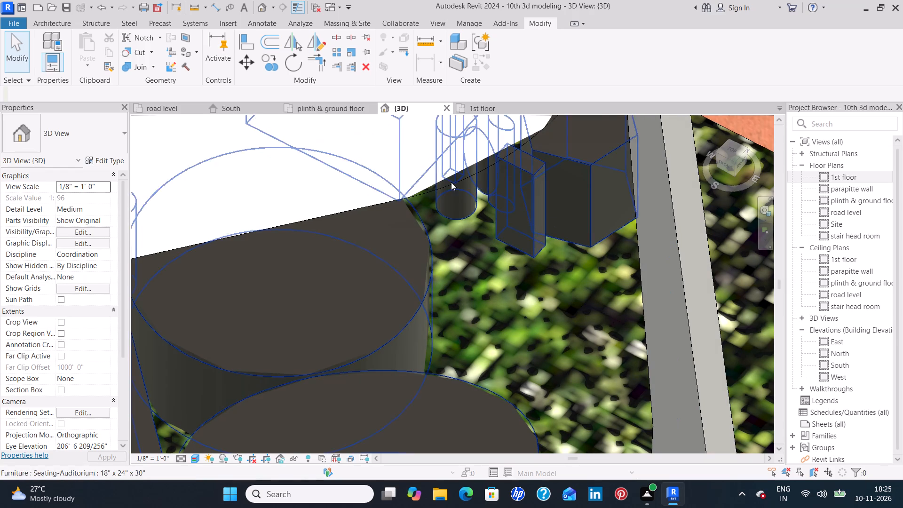
scroll(358, 391, down, 2)
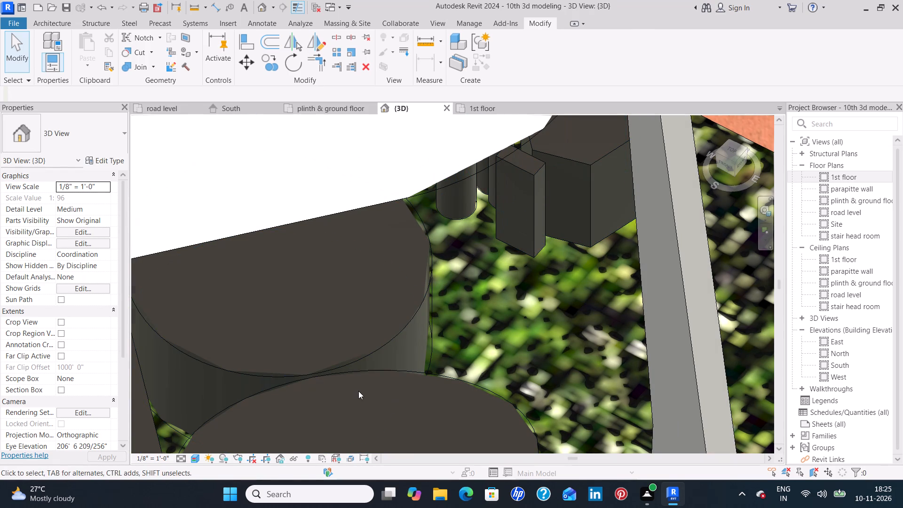
scroll(358, 391, down, 6)
scroll(275, 413, down, 9)
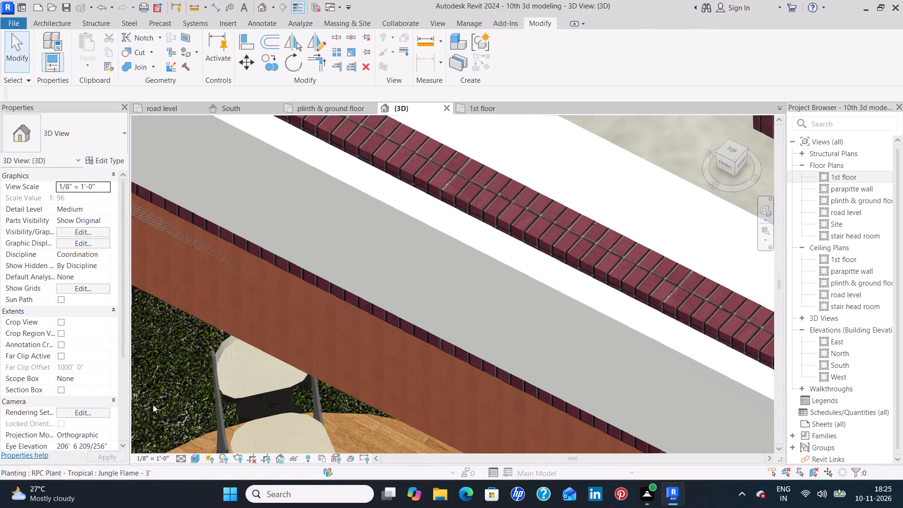
Inspect the dark prism and cylinder pieces between the overhanging beam and the round deck from the opposite front angle.
middle_drag(156, 403, 228, 417)
scroll(241, 400, down, 2)
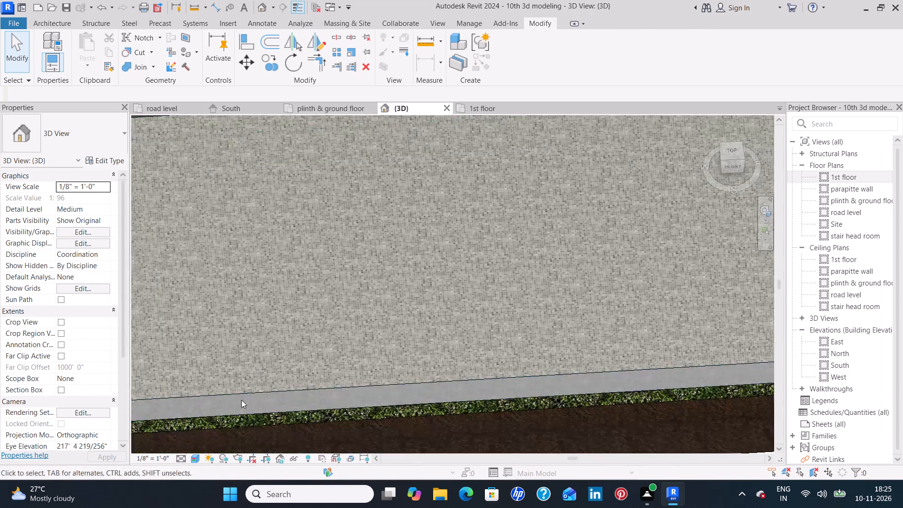
scroll(241, 400, down, 12)
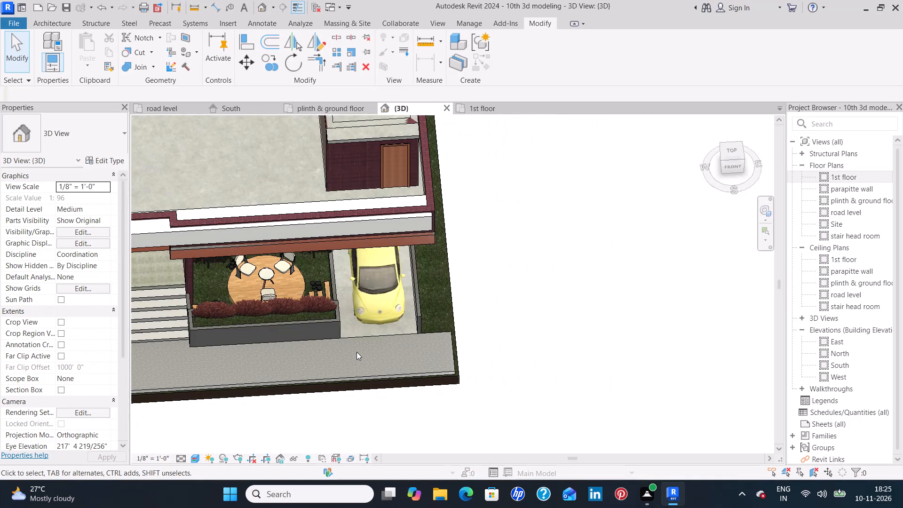
shift+middle_drag(356, 352, 438, 312)
middle_drag(148, 286, 403, 391)
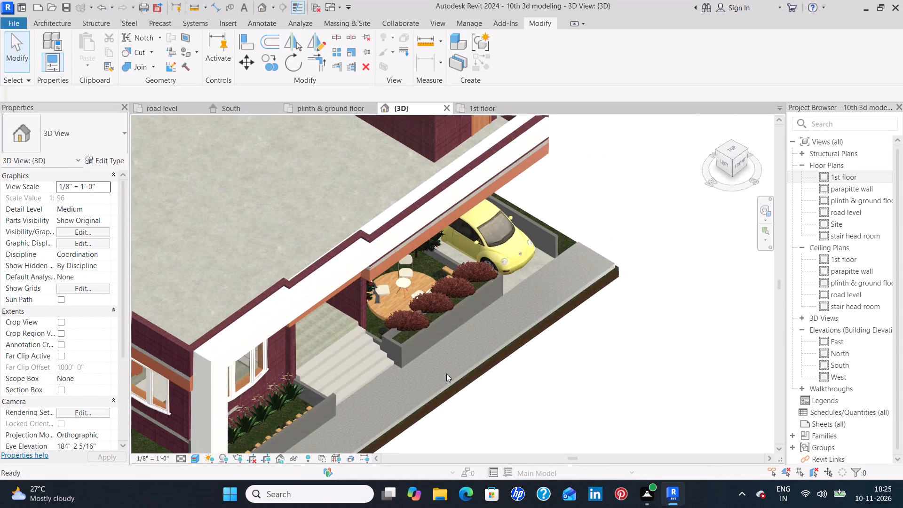
scroll(464, 321, up, 9)
middle_drag(271, 316, 271, 316)
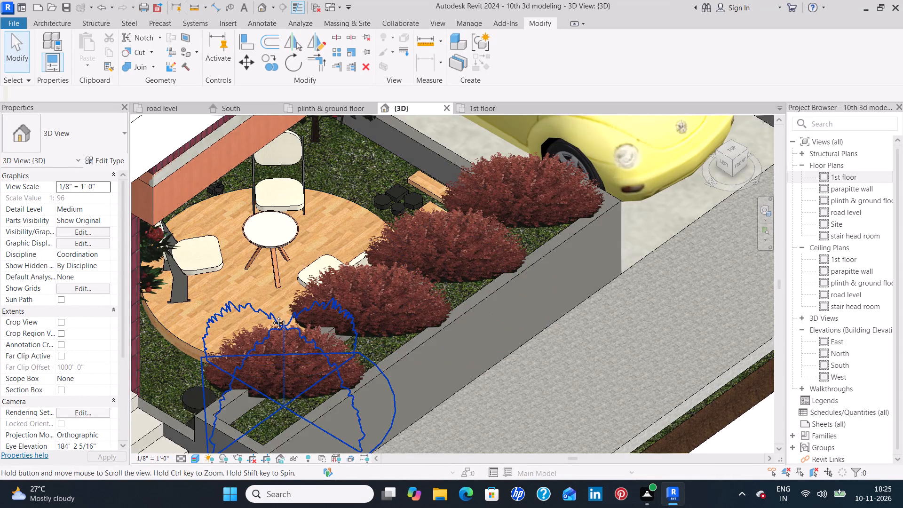
middle_drag(271, 316, 498, 378)
scroll(443, 380, up, 3)
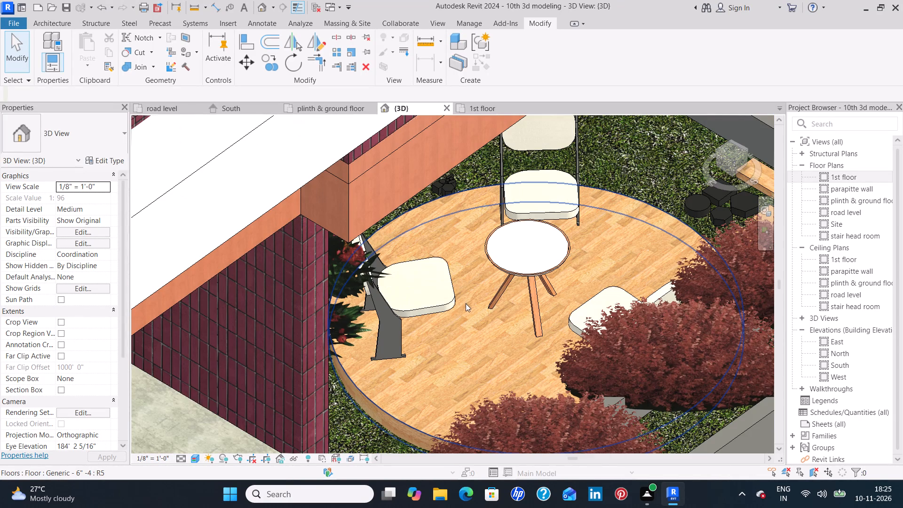
scroll(442, 183, up, 1)
middle_drag(443, 182, 446, 279)
scroll(449, 268, up, 8)
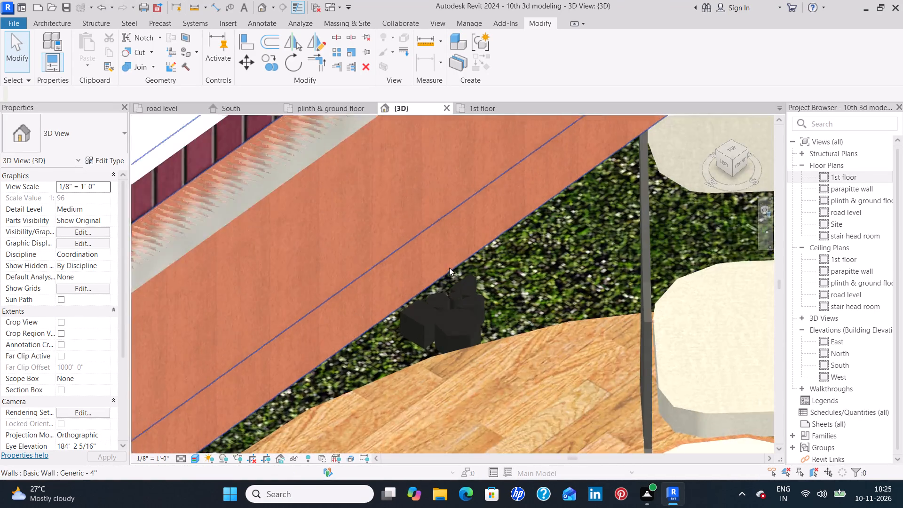
scroll(442, 325, up, 9)
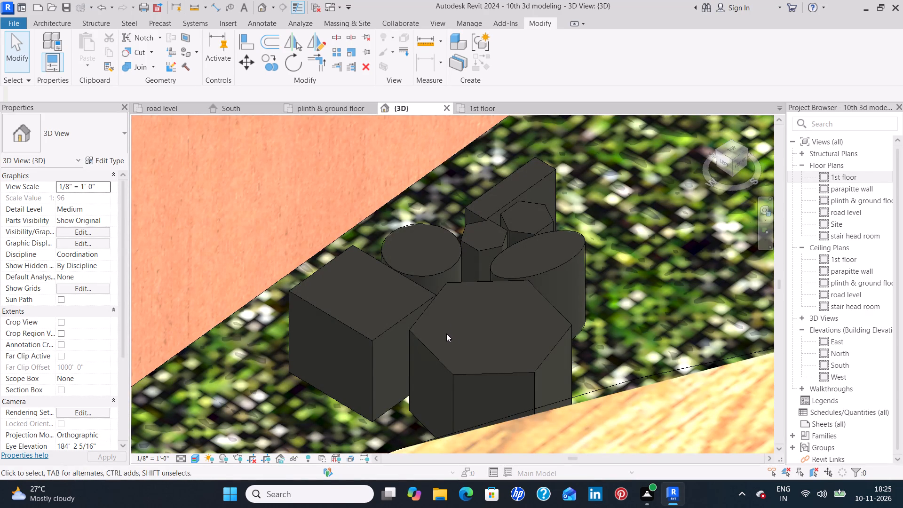
scroll(423, 288, up, 4)
scroll(452, 340, down, 4)
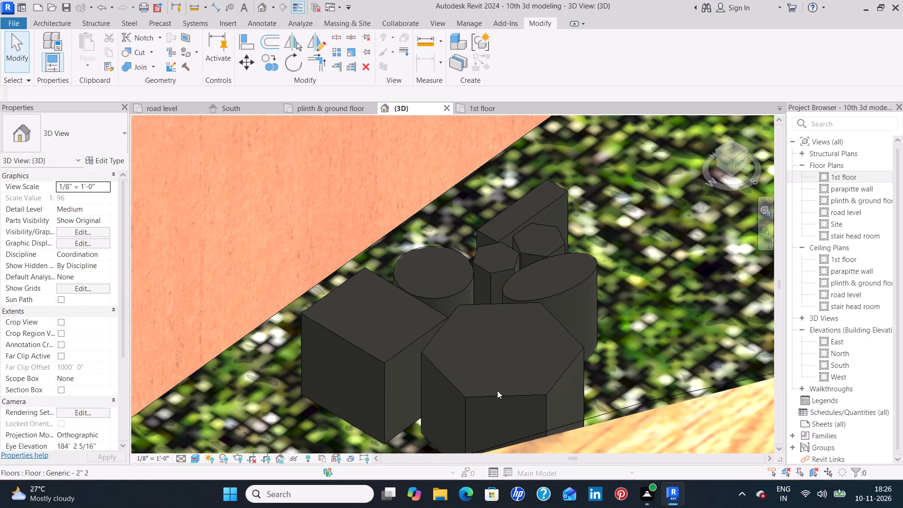
scroll(499, 374, down, 4)
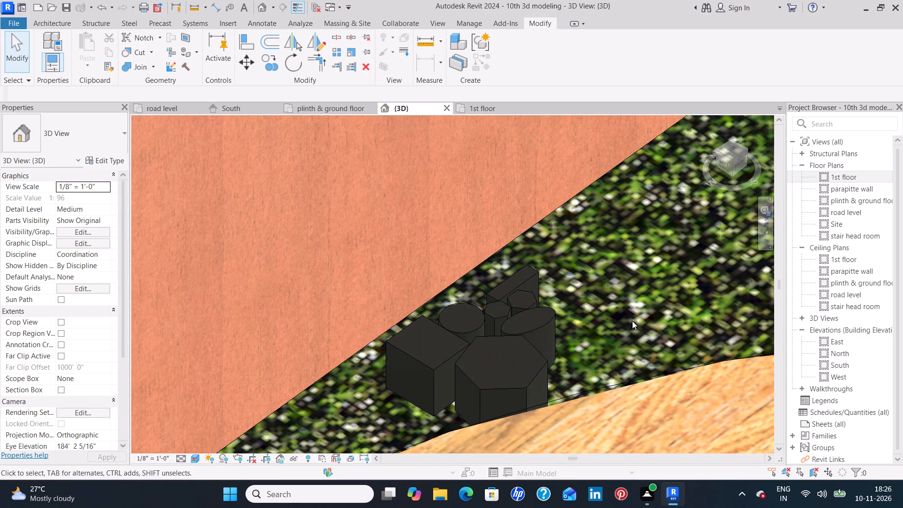
Examine the cluster of dark floor pieces under the flowering plant beside the entrance wall, dismissing the save reminder without saving.
scroll(629, 329, down, 10)
scroll(595, 363, down, 3)
middle_drag(565, 411, 603, 286)
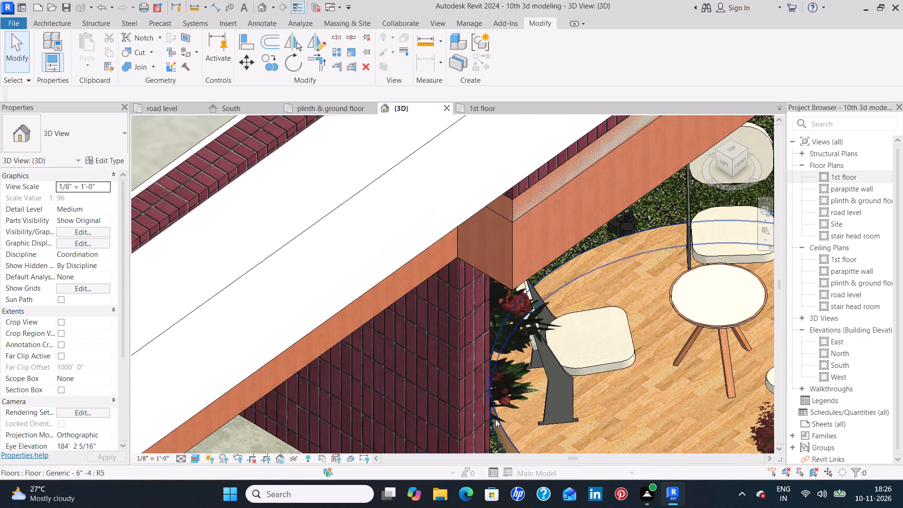
middle_drag(641, 403, 615, 403)
middle_drag(593, 356, 537, 206)
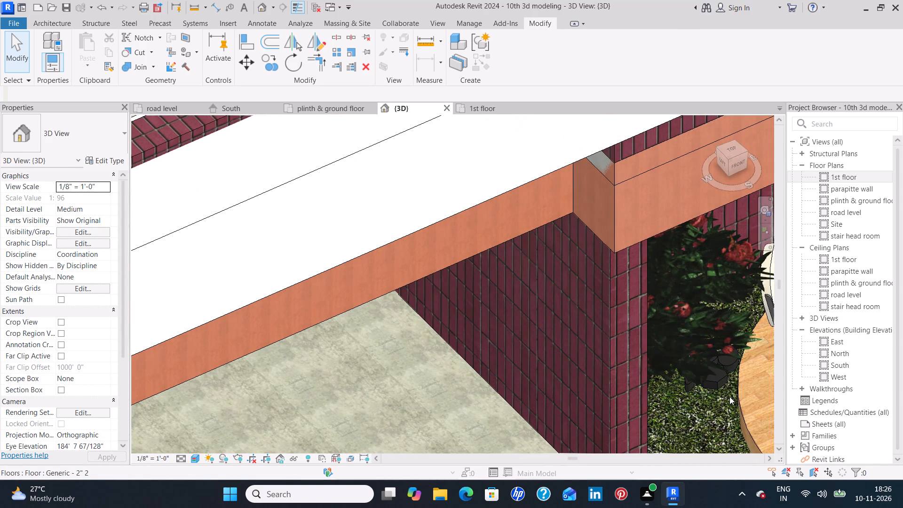
middle_drag(729, 397, 740, 325)
middle_drag(695, 405, 684, 186)
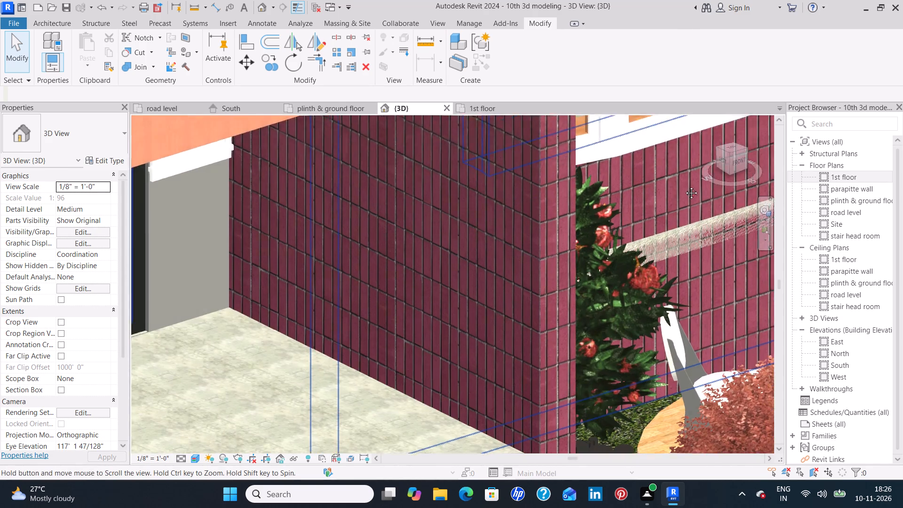
middle_drag(684, 186, 683, 182)
middle_drag(618, 420, 619, 318)
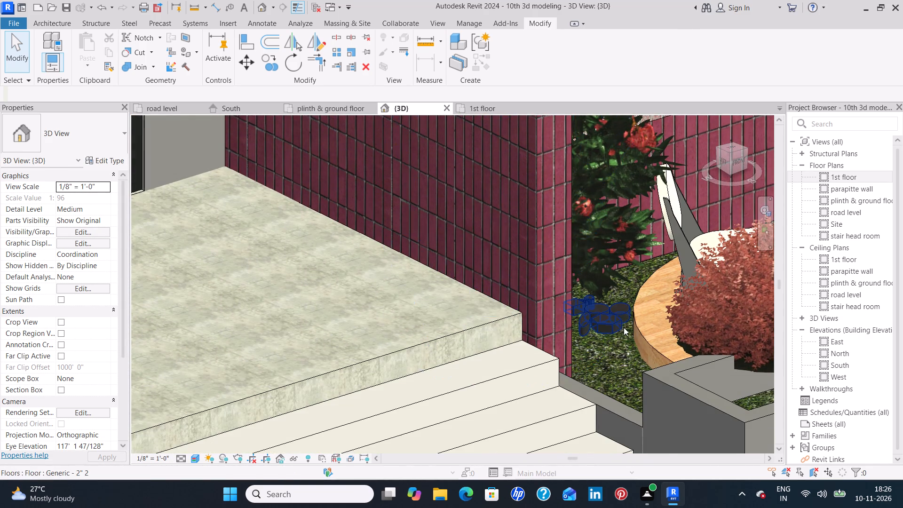
shift+middle_drag(625, 329, 616, 335)
scroll(660, 286, up, 8)
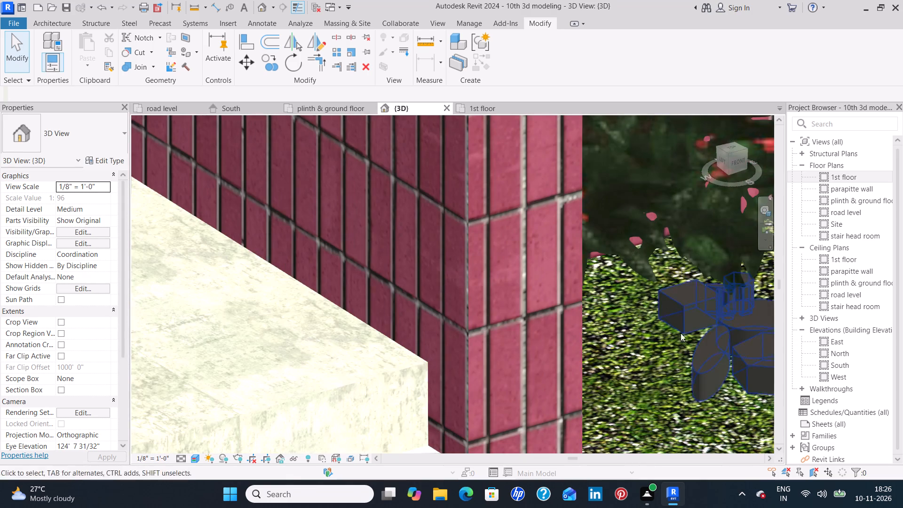
middle_drag(751, 343, 599, 335)
scroll(600, 328, up, 7)
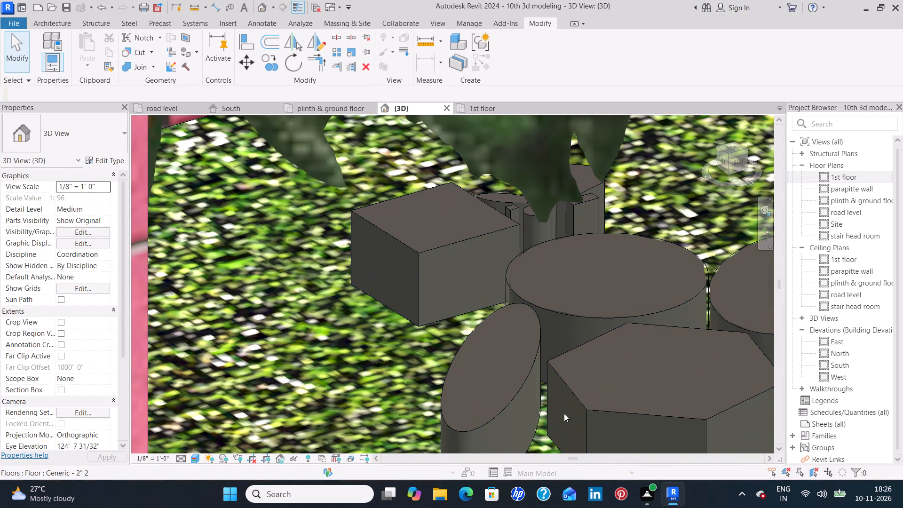
scroll(620, 381, down, 3)
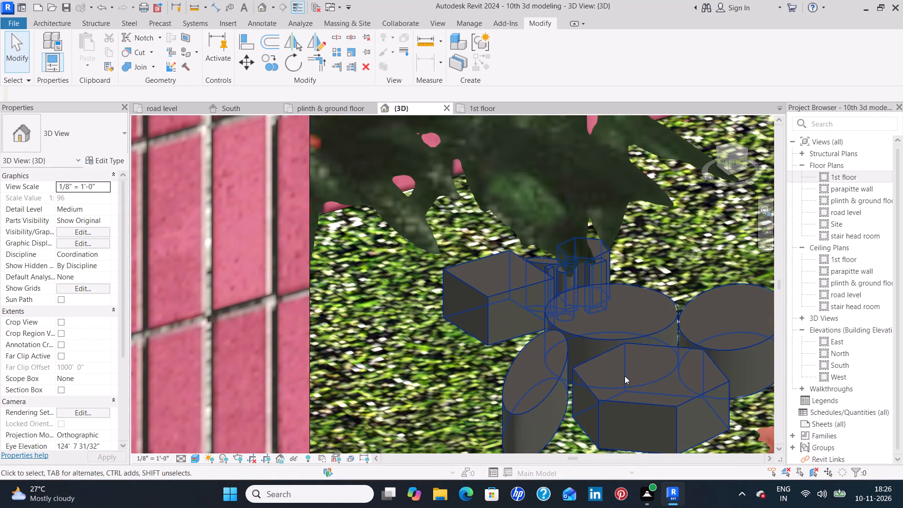
scroll(625, 369, down, 7)
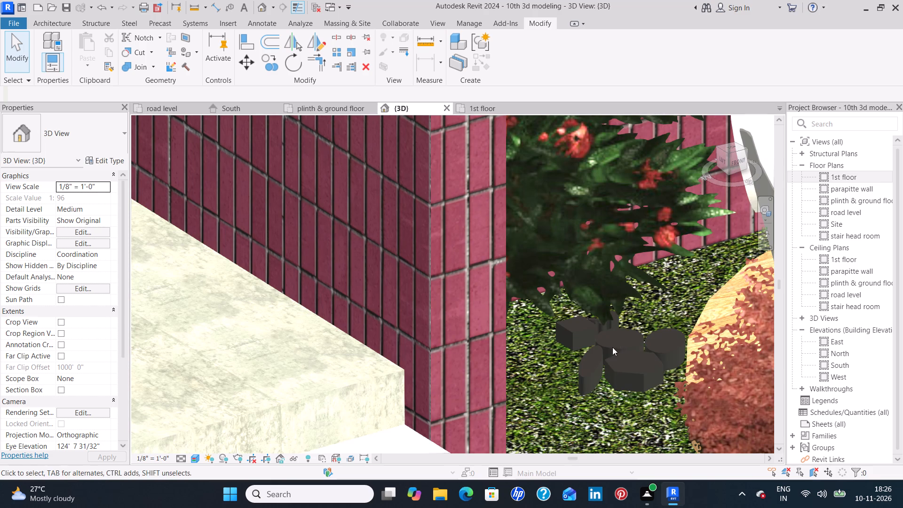
key(Escape)
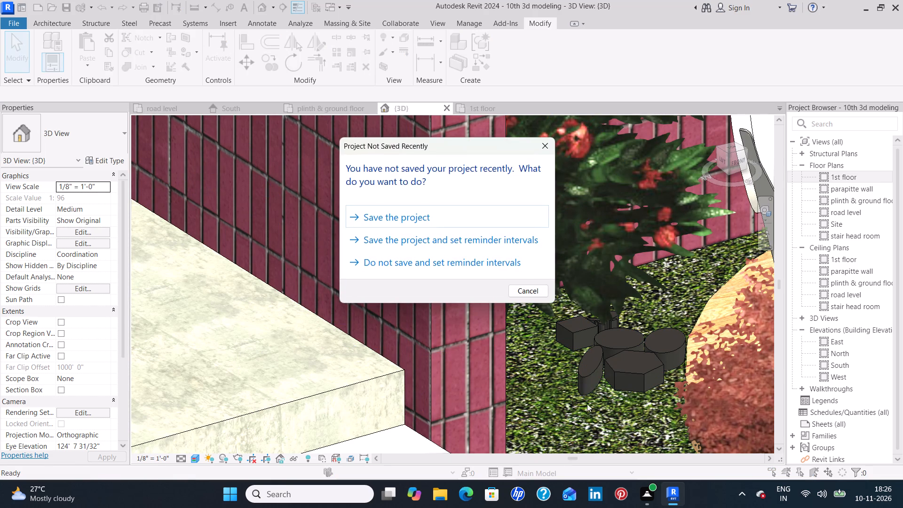
click(545, 149)
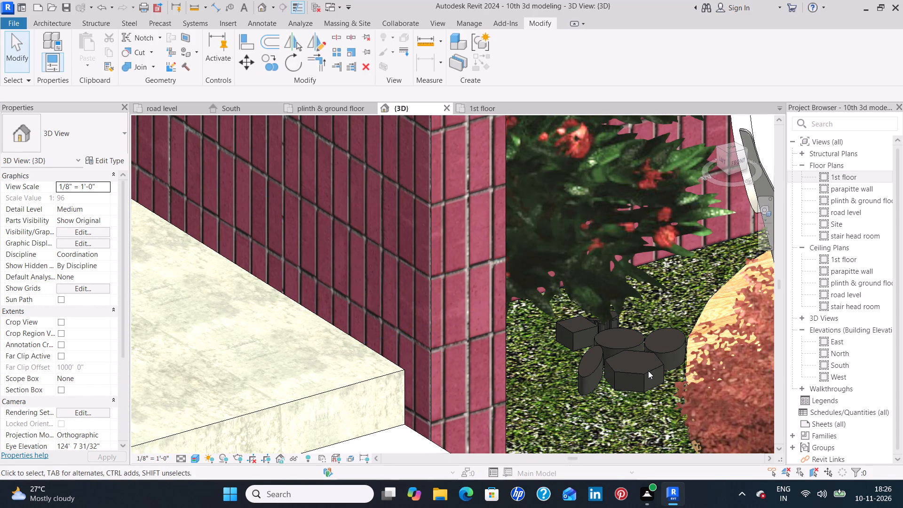
Review the entrance, planters and seating area together, ending with an overall look at the whole house.
scroll(648, 371, down, 10)
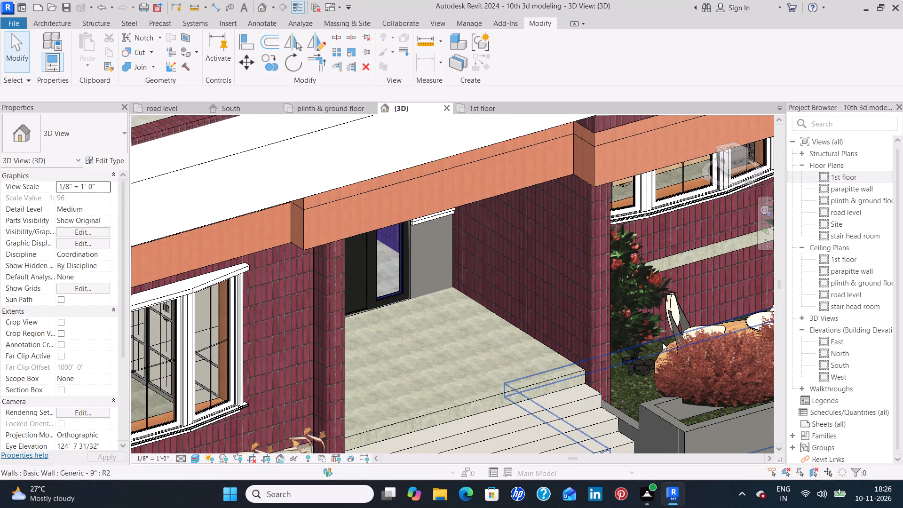
middle_drag(644, 342, 499, 315)
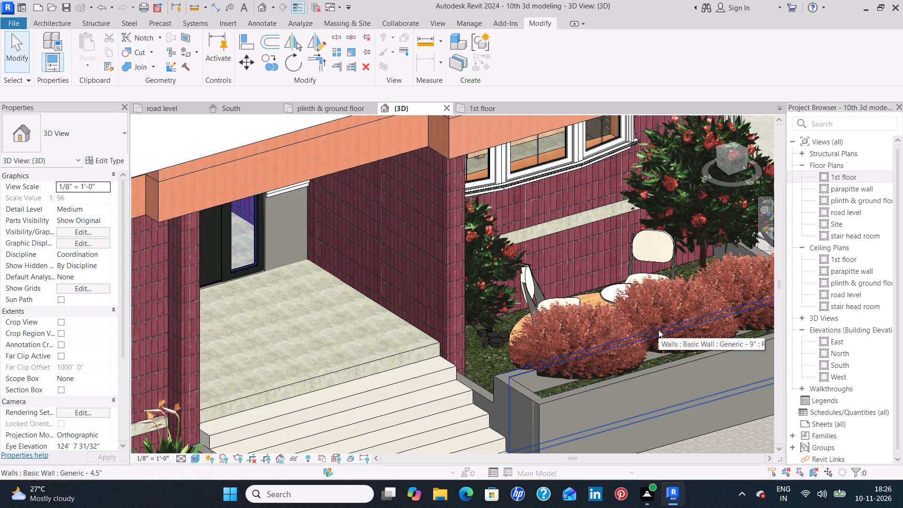
scroll(655, 325, down, 6)
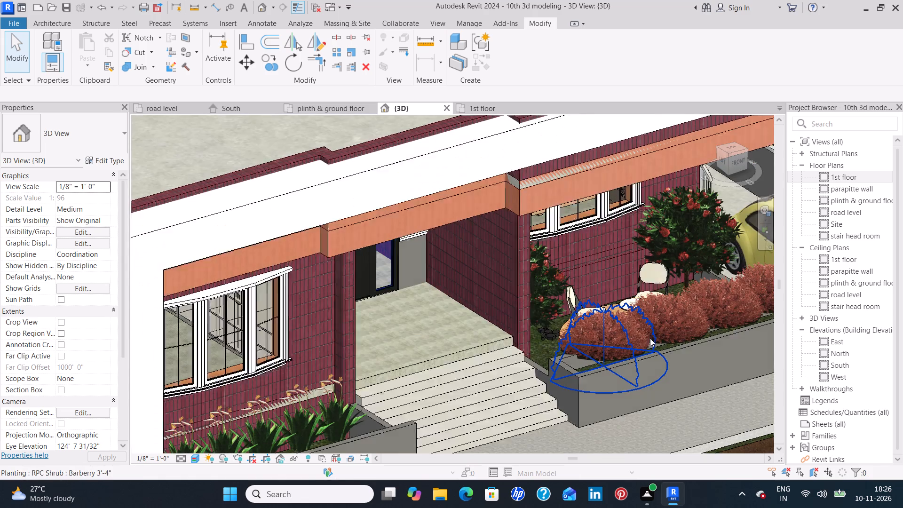
scroll(642, 352, down, 3)
middle_drag(623, 382, 609, 319)
scroll(604, 304, down, 4)
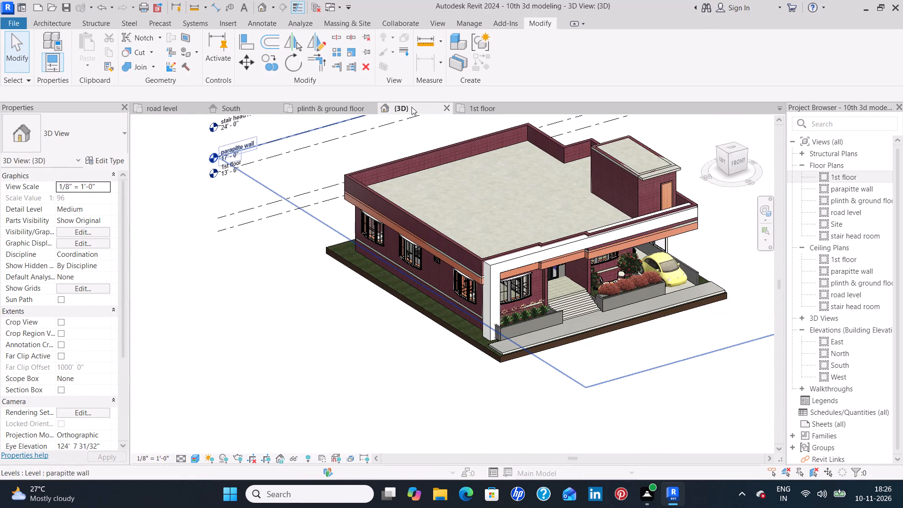
Create a perspective camera view from the 1st floor plan, with the eye southwest of the house and the target beyond its northeast corner.
click(490, 109)
scroll(463, 249, down, 4)
middle_drag(395, 217, 431, 207)
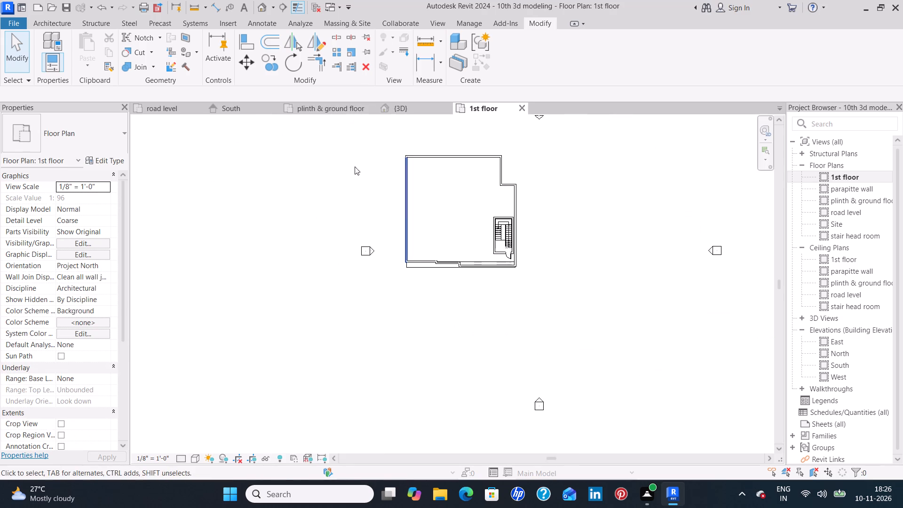
click(433, 25)
click(360, 55)
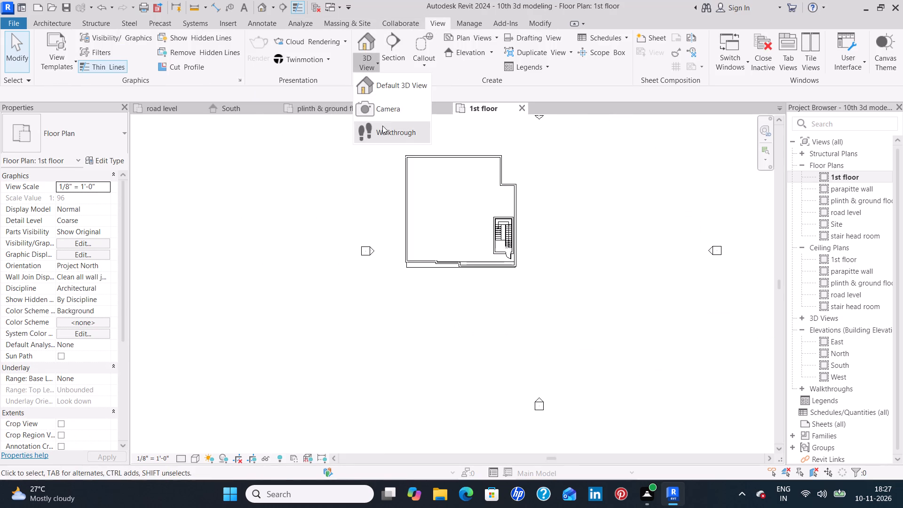
click(389, 113)
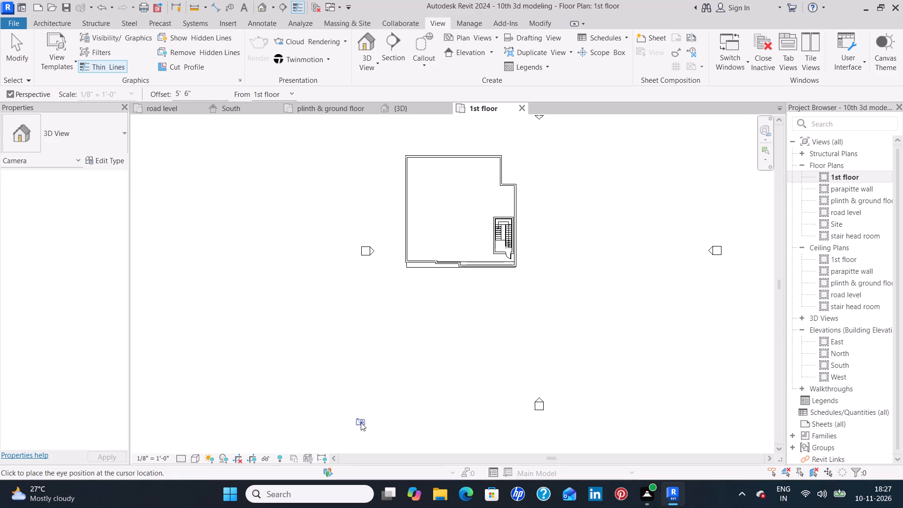
click(361, 422)
click(537, 124)
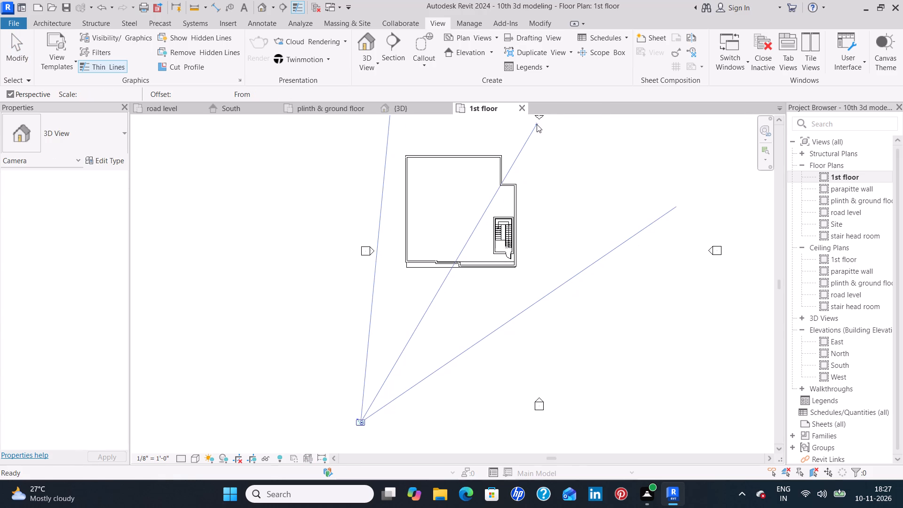
scroll(431, 296, down, 2)
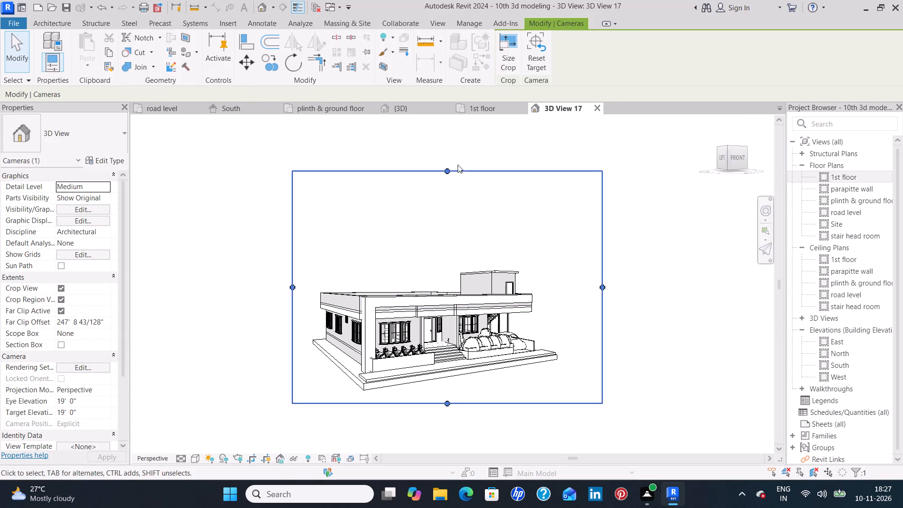
Tighten the camera view's crop region around the house by lowering its top edge and pulling in its right edge.
drag(450, 171, 442, 232)
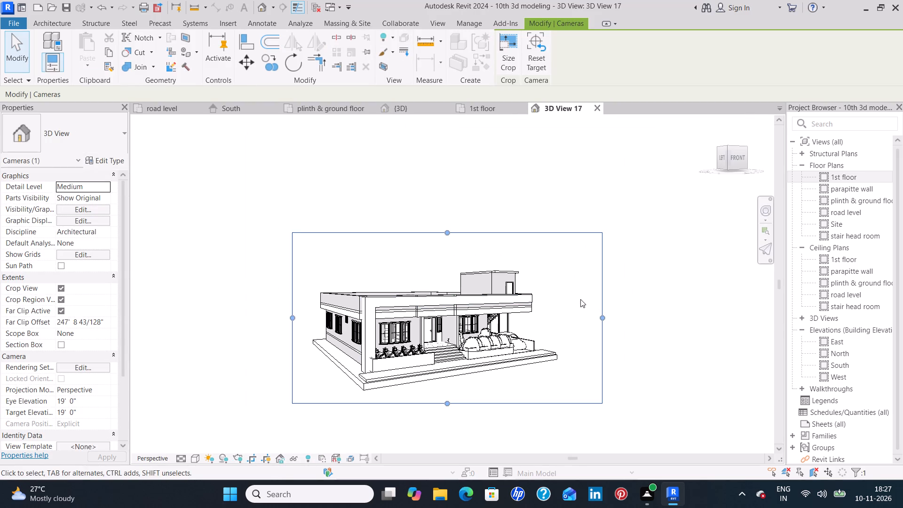
drag(599, 318, 581, 327)
drag(580, 330, 575, 332)
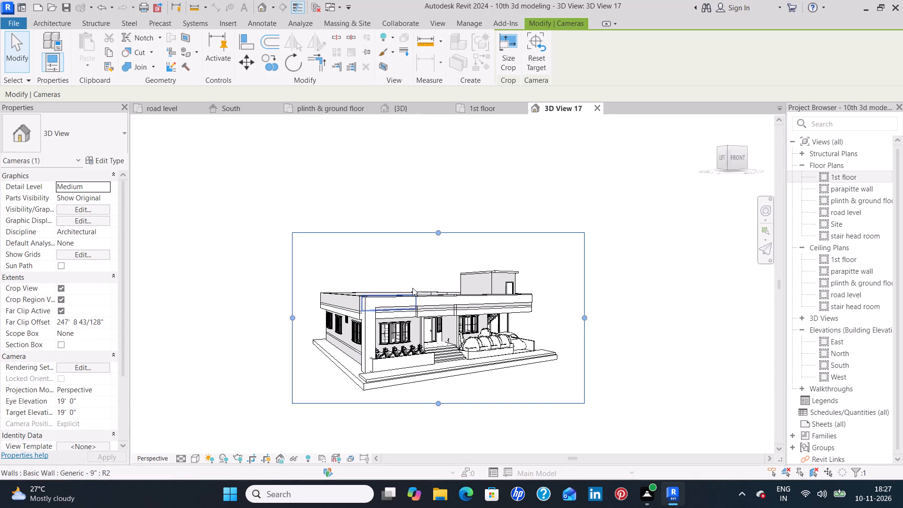
Orbit the camera to a slightly raised view of the house's front and left sides, with eye elevation about 22' 6".
shift+middle_drag(413, 287, 411, 303)
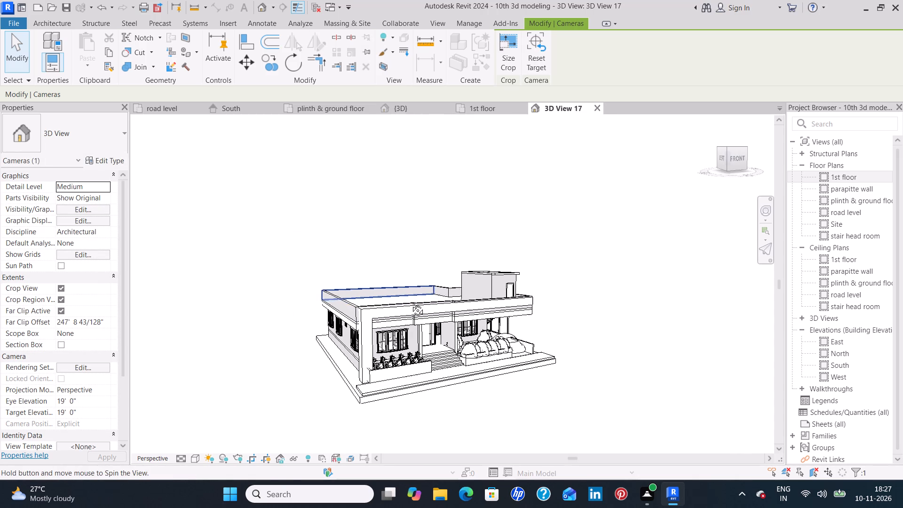
shift+middle_drag(411, 303, 415, 302)
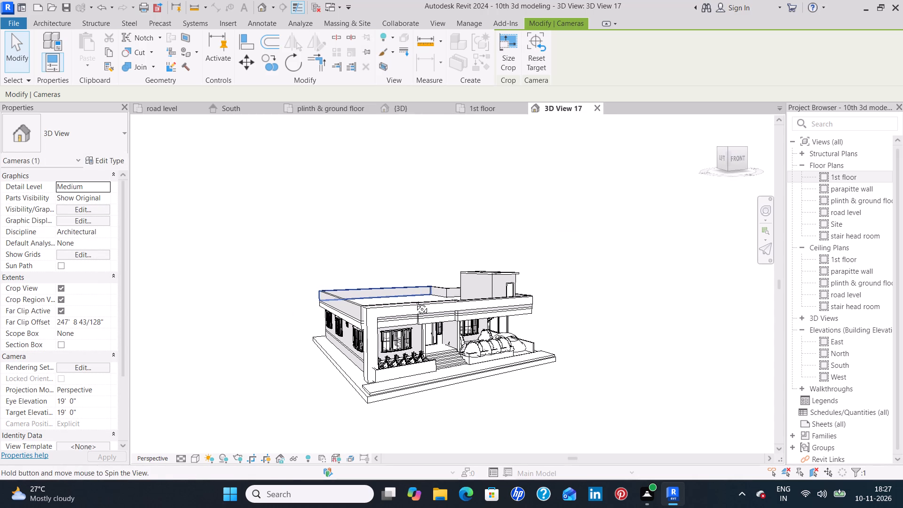
shift+middle_drag(415, 302, 431, 311)
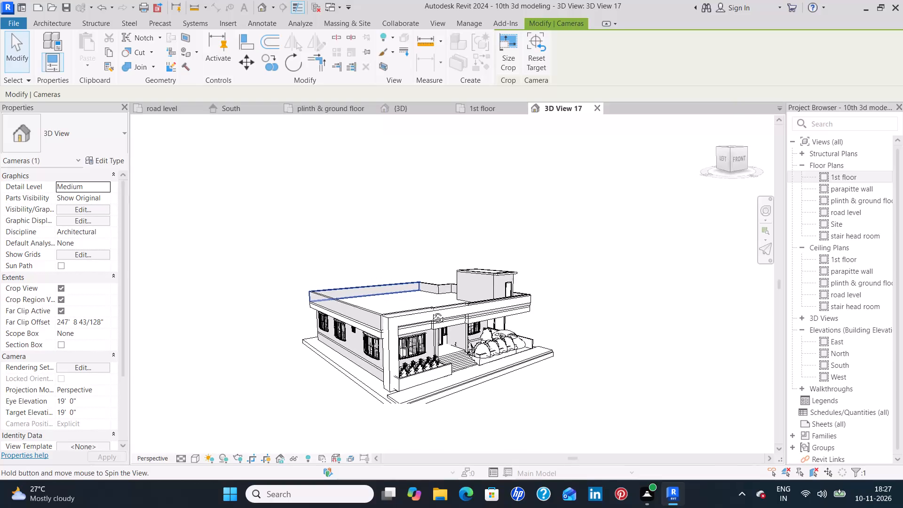
shift+middle_drag(431, 311, 413, 318)
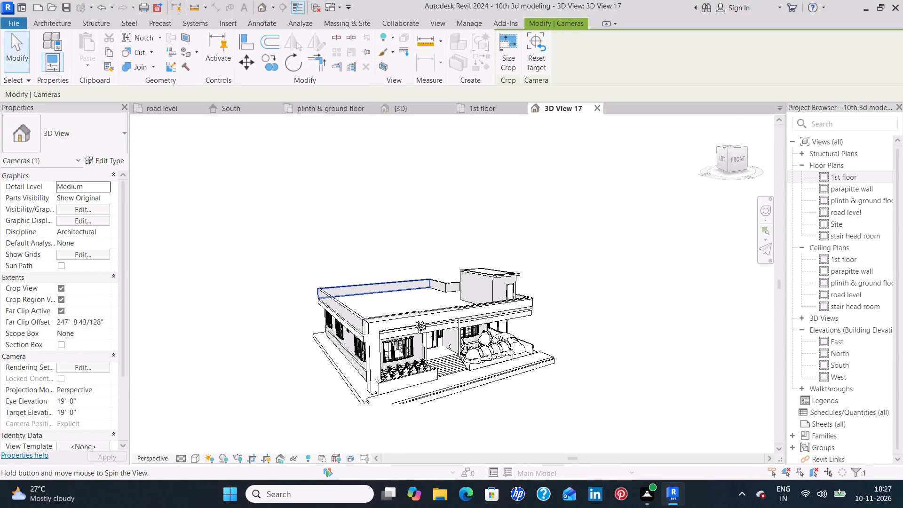
shift+middle_drag(413, 318, 423, 316)
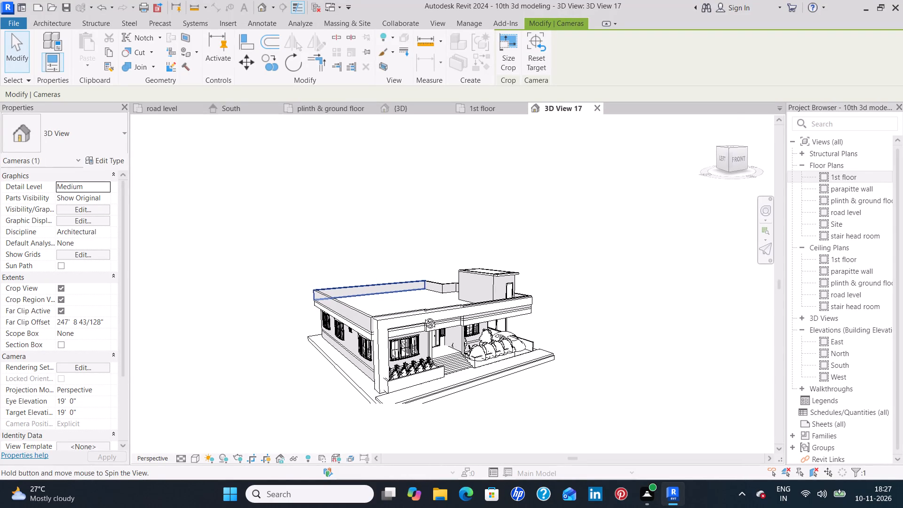
shift+middle_drag(423, 316, 422, 324)
middle_drag(428, 304, 445, 223)
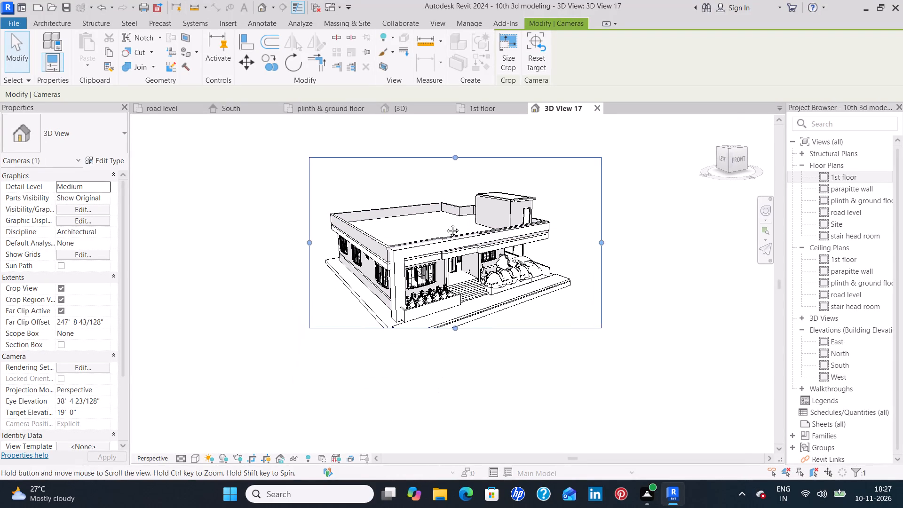
middle_drag(445, 223, 450, 199)
shift+scroll(446, 225, down, 1)
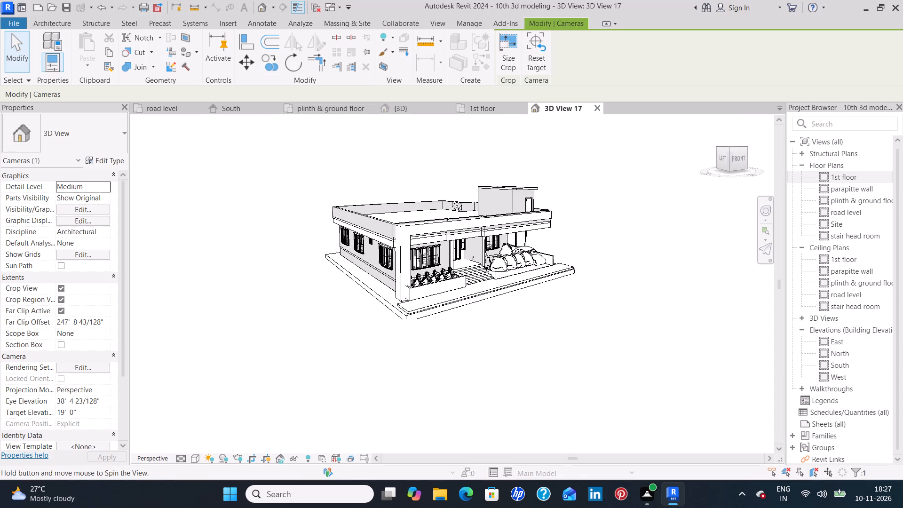
middle_drag(450, 199, 451, 190)
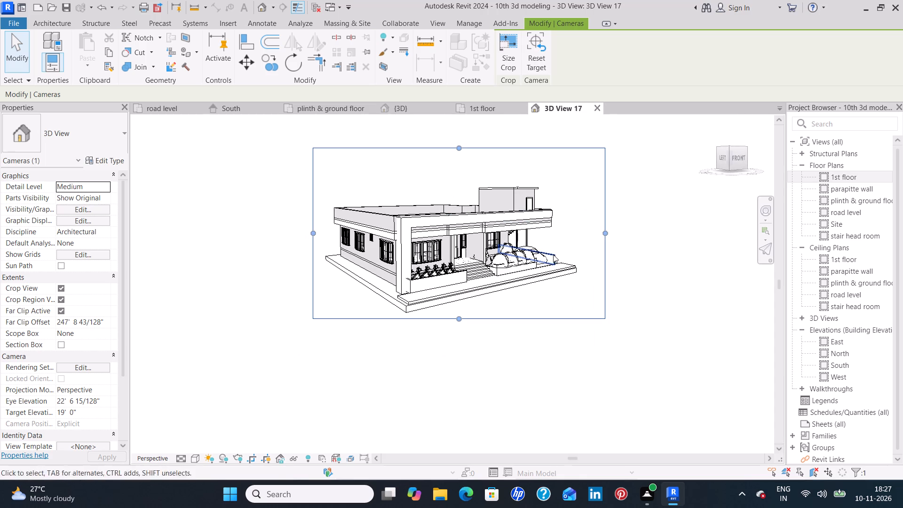
Extend the crop region's bottom edge slightly to leave more space below the house's base.
drag(458, 318, 457, 325)
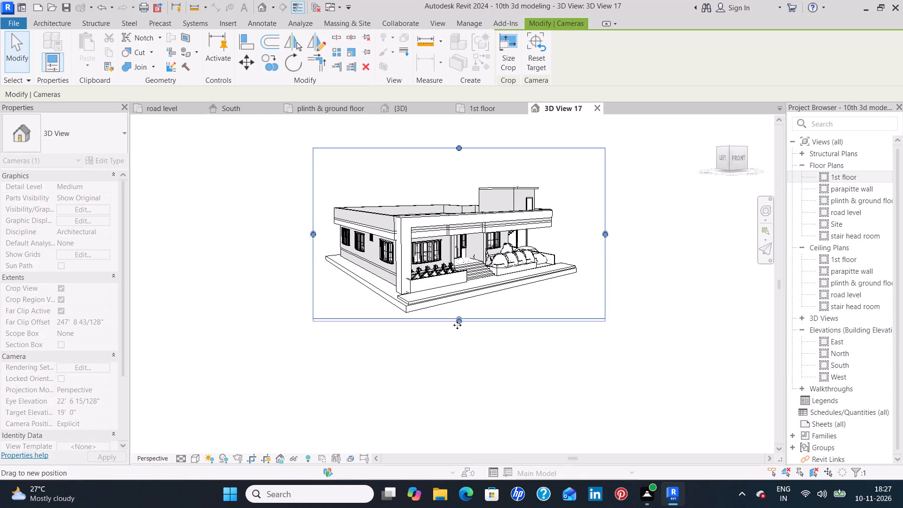
drag(457, 325, 457, 326)
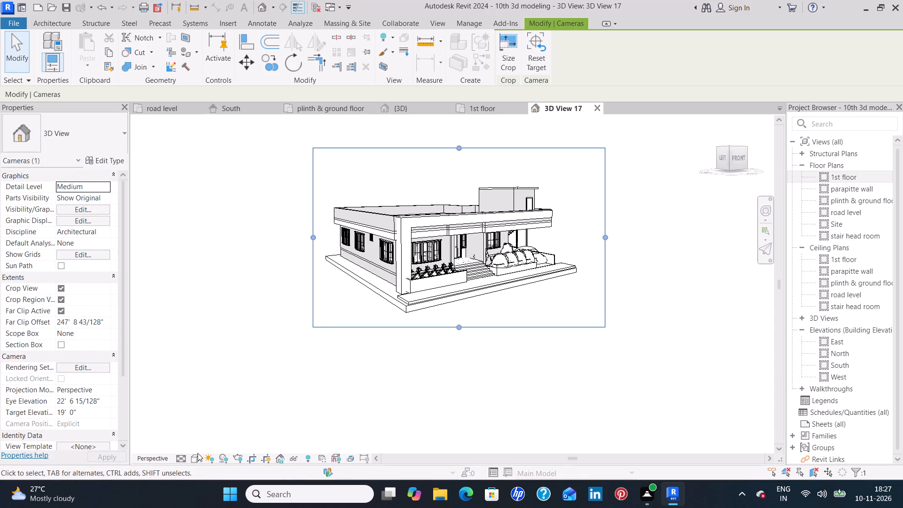
Set the camera view's visual style to Realistic.
click(196, 458)
click(226, 444)
Render the camera view at Medium quality with printer resolution of 300 DPI.
key(r)
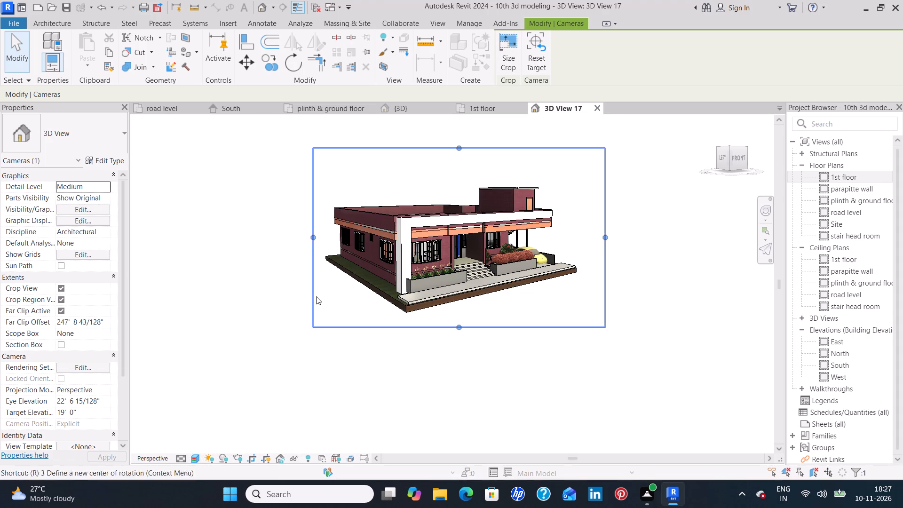
key(r)
click(112, 59)
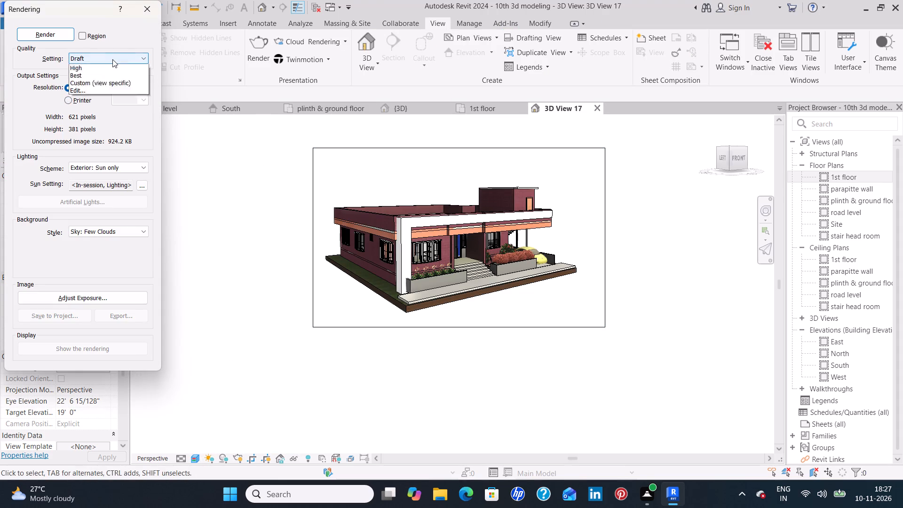
click(103, 74)
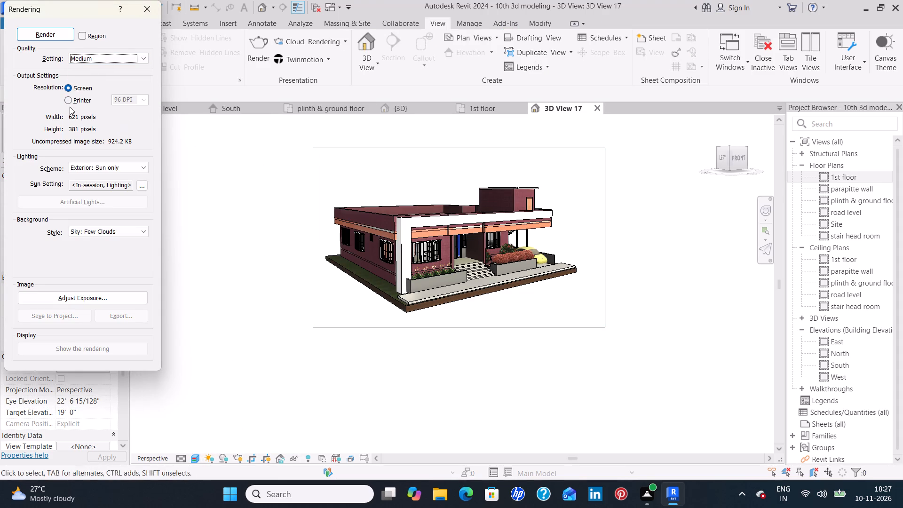
click(69, 99)
click(143, 100)
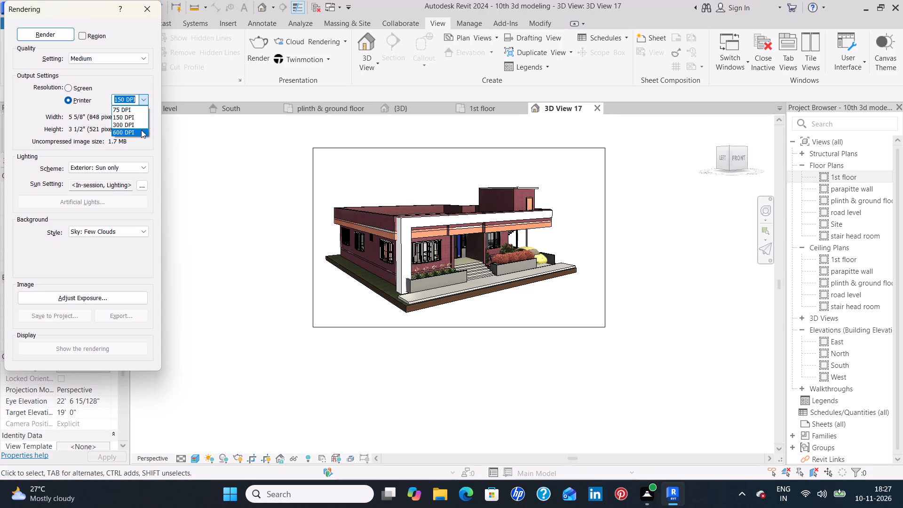
click(143, 124)
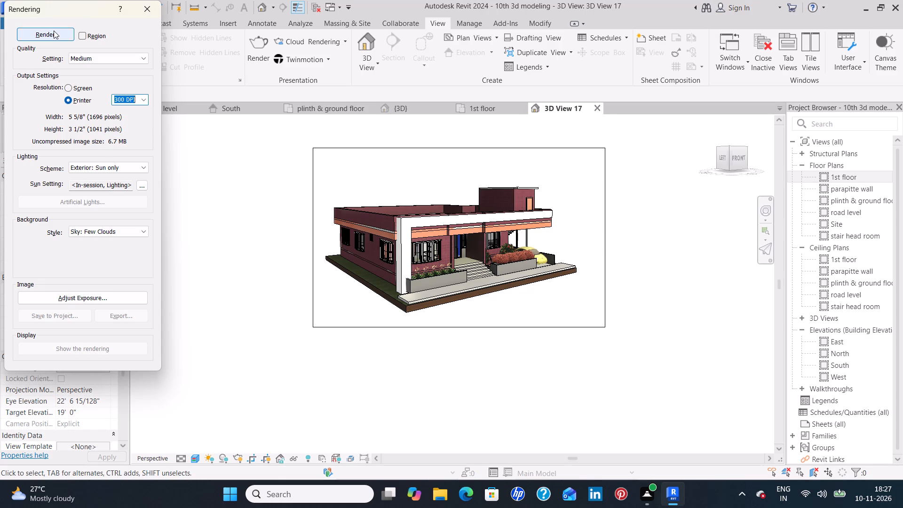
click(54, 31)
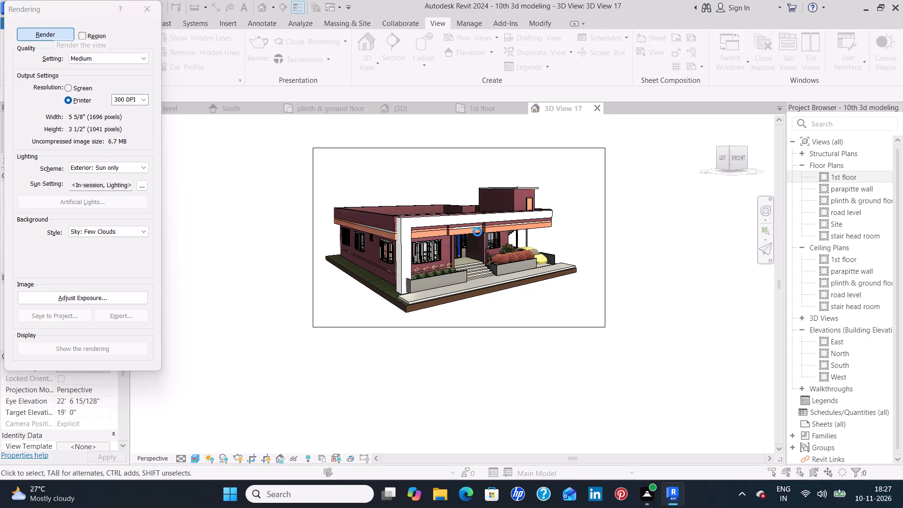
scroll(477, 232, up, 3)
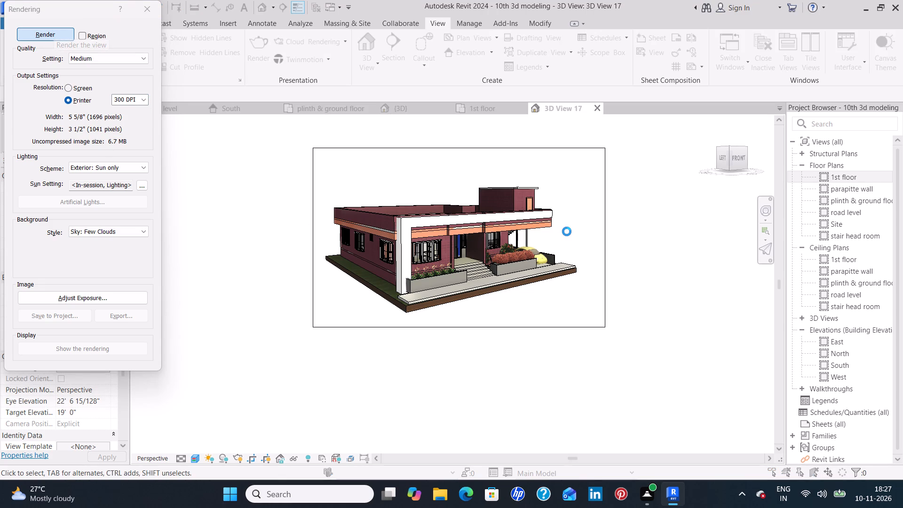
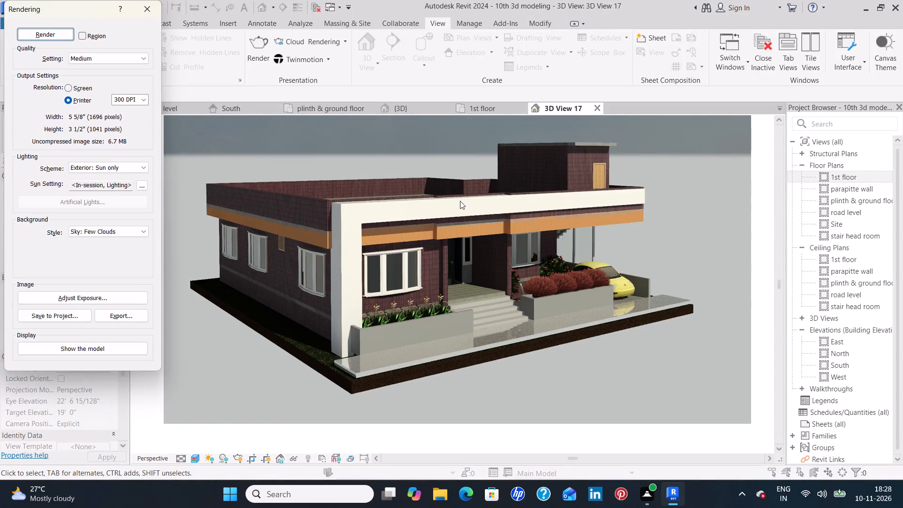
Examine the finished rendering of the house's front, checking the entrance steps, planters, car and overall framing.
shift+middle_drag(460, 201, 458, 243)
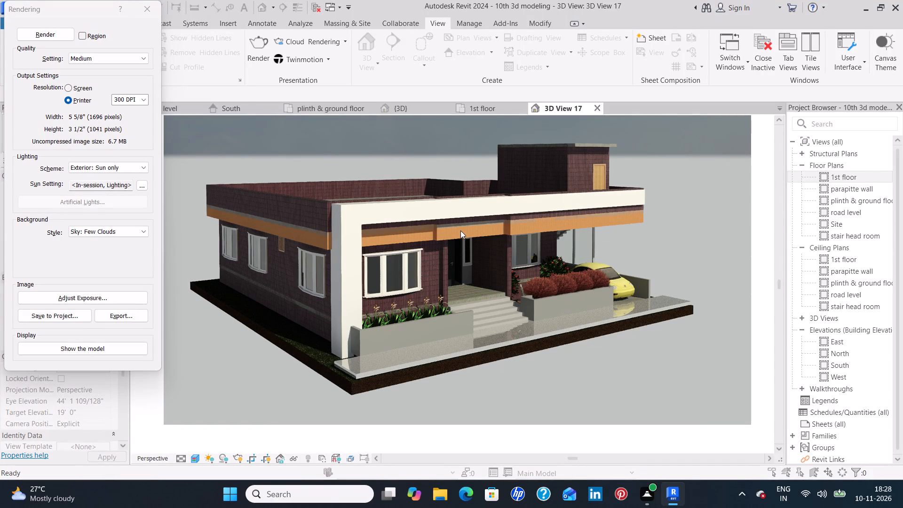
scroll(451, 275, up, 2)
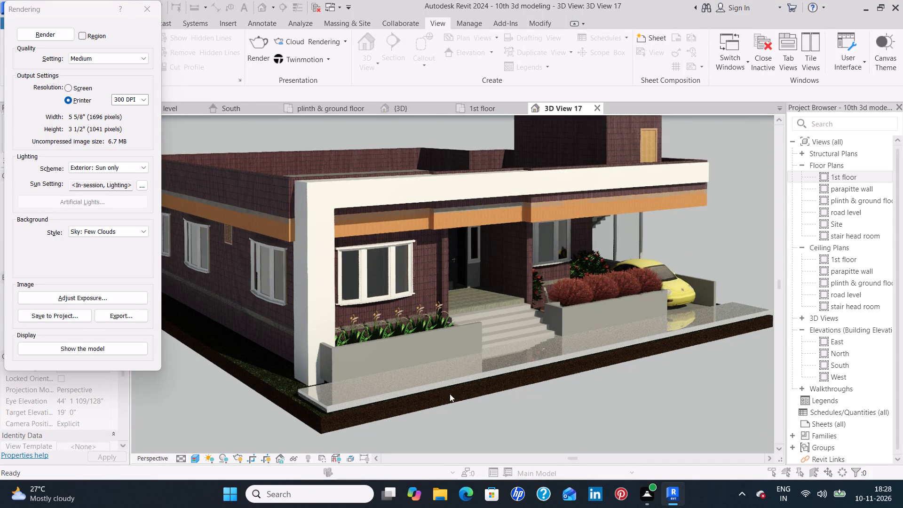
middle_drag(509, 379, 487, 383)
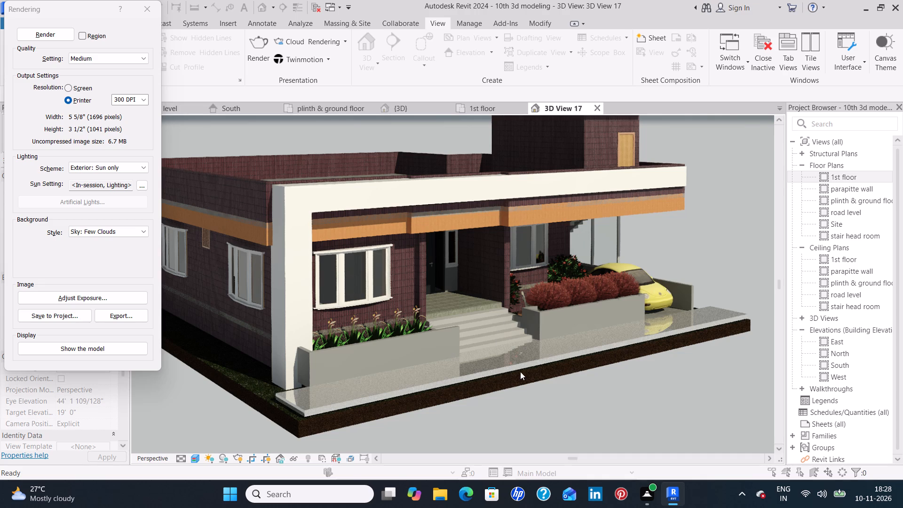
scroll(347, 394, down, 1)
middle_drag(361, 386, 449, 382)
scroll(449, 380, down, 1)
middle_drag(452, 379, 429, 382)
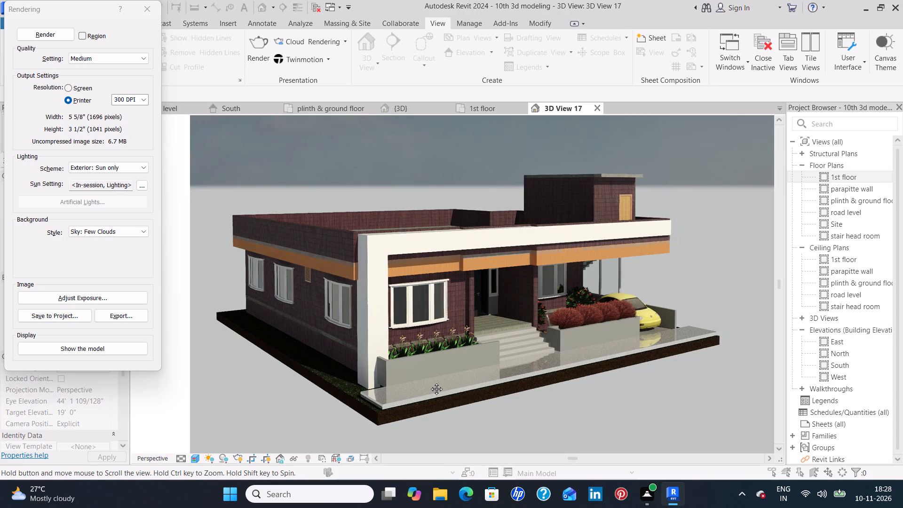
middle_drag(429, 382, 419, 389)
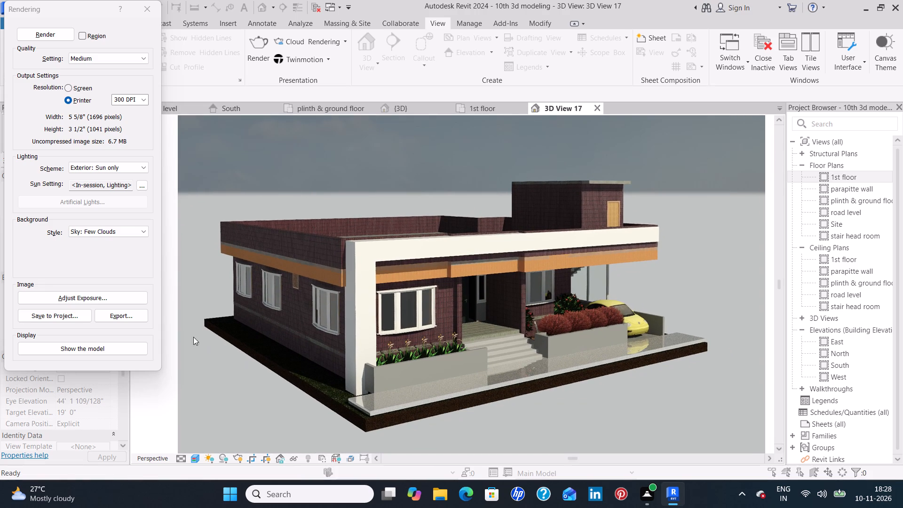
Export the rendering to the Desktop as a JPEG file named 3D View 10th 4.
click(135, 316)
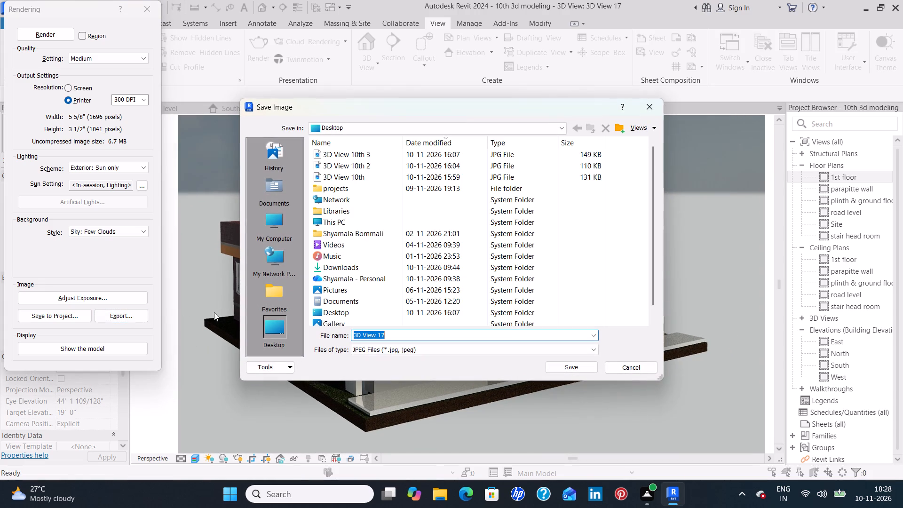
click(411, 336)
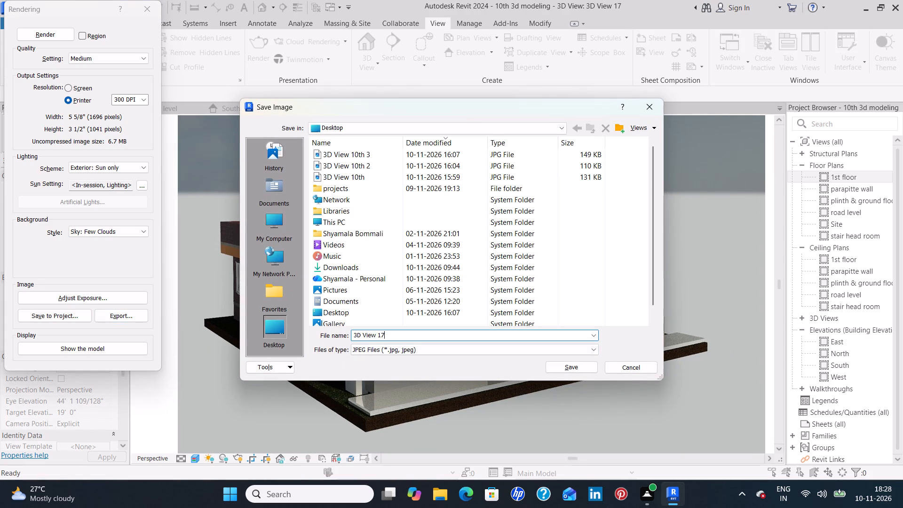
key(BackSpace)
key(BackSpace)
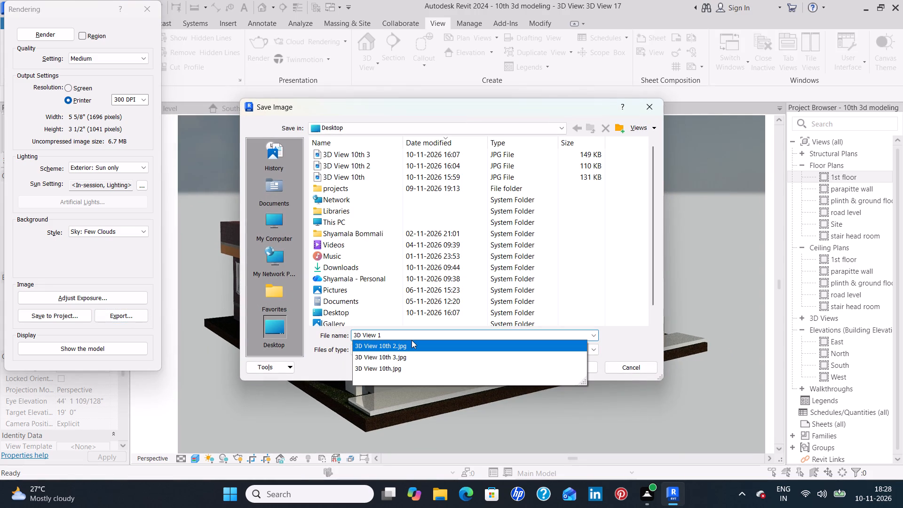
key(BackSpace)
text(10th 4)
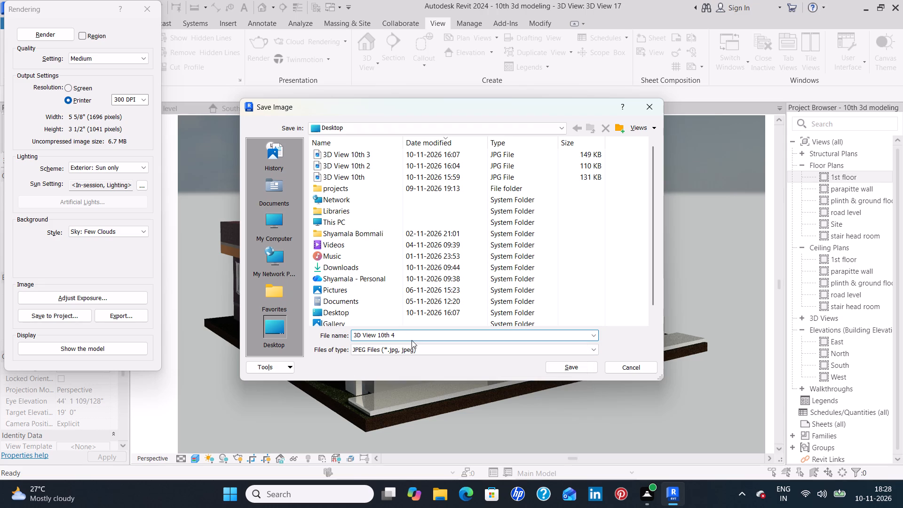
click(573, 371)
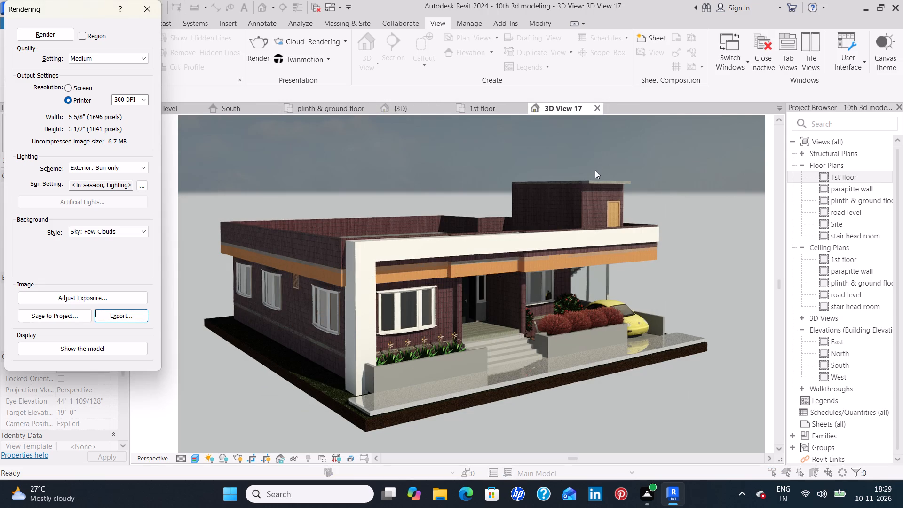
Close the rendered camera view, 3D View 17.
click(597, 102)
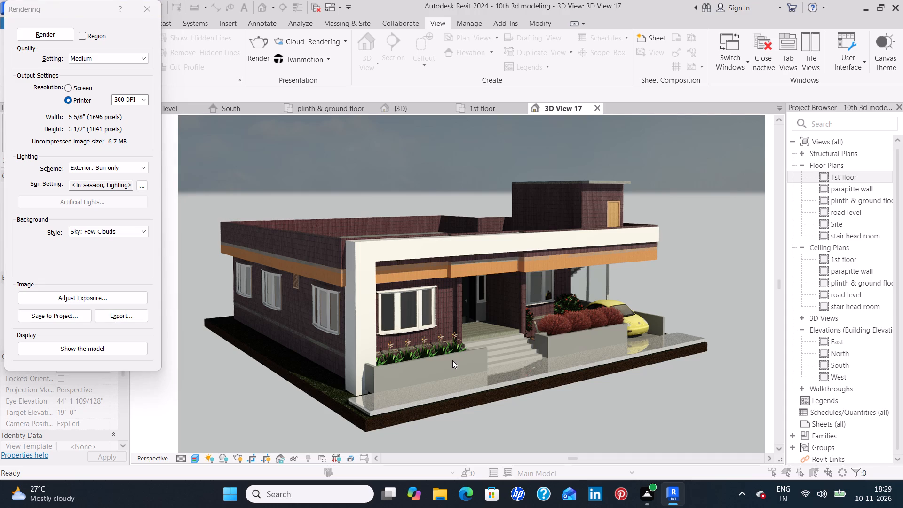
click(599, 111)
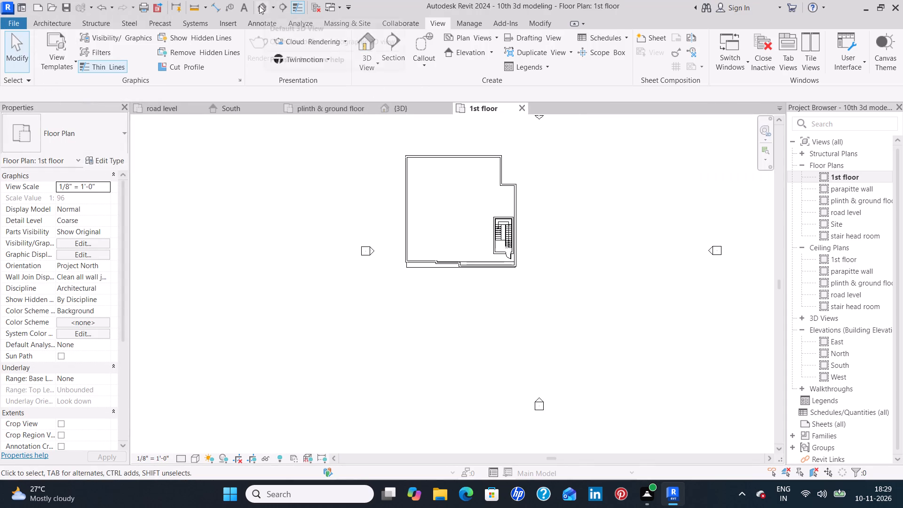
Examine the house from its front-right corner in the default 3D view, including the car parking and side garden.
click(421, 103)
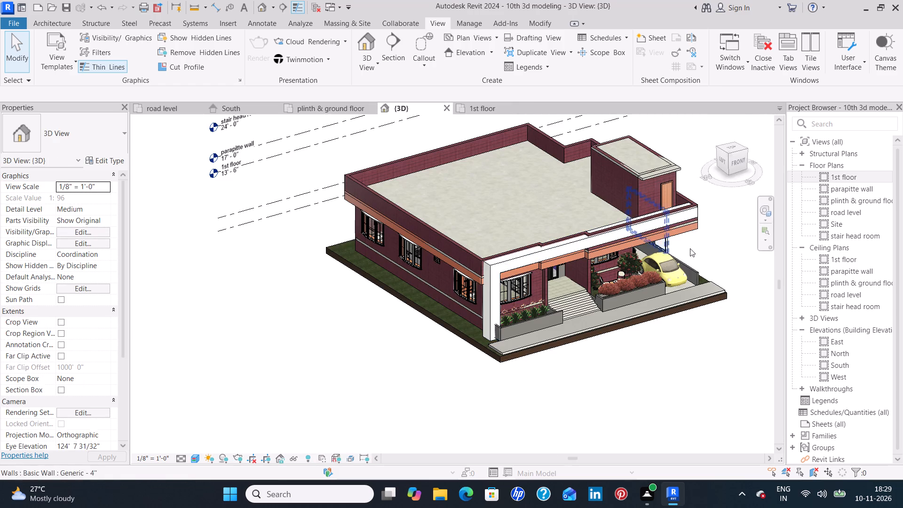
click(710, 126)
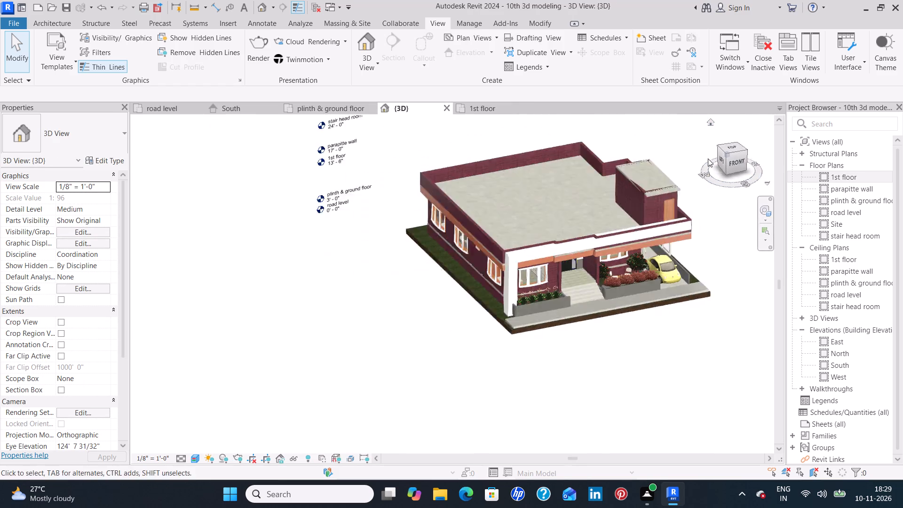
scroll(456, 270, up, 3)
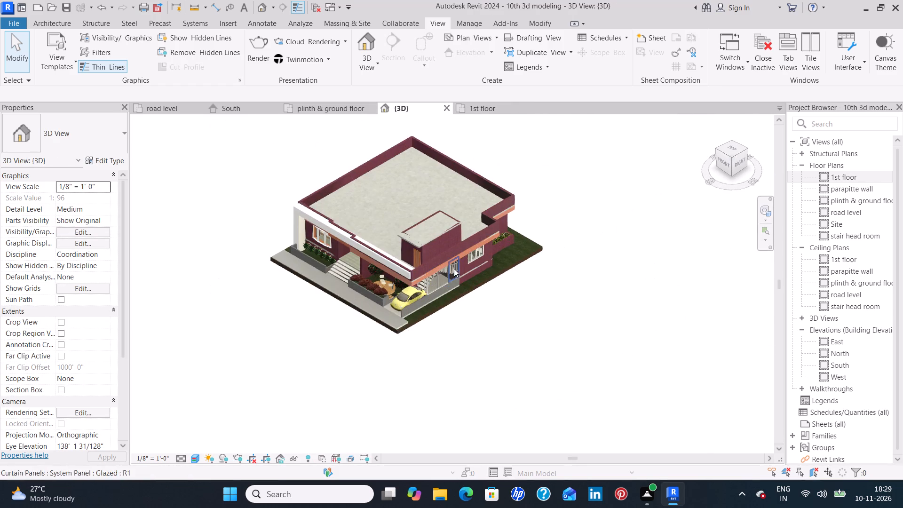
scroll(451, 275, up, 3)
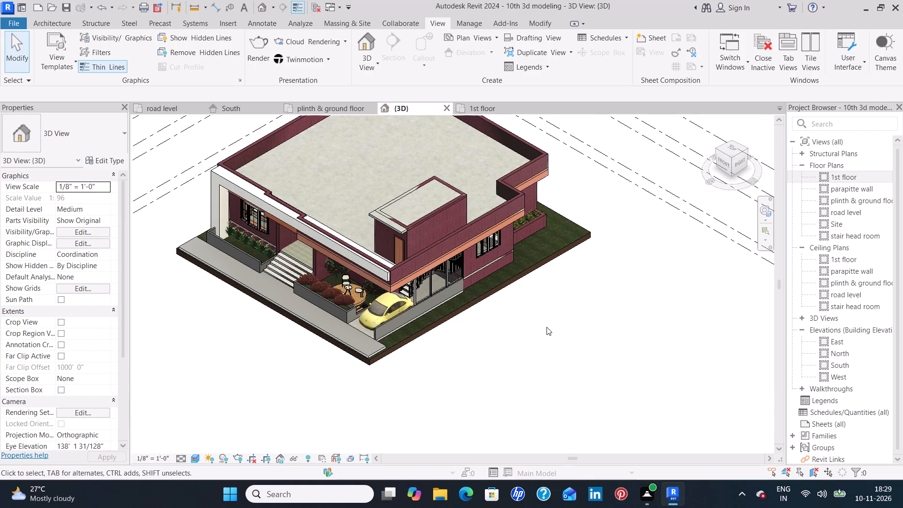
scroll(547, 326, up, 1)
scroll(432, 338, down, 1)
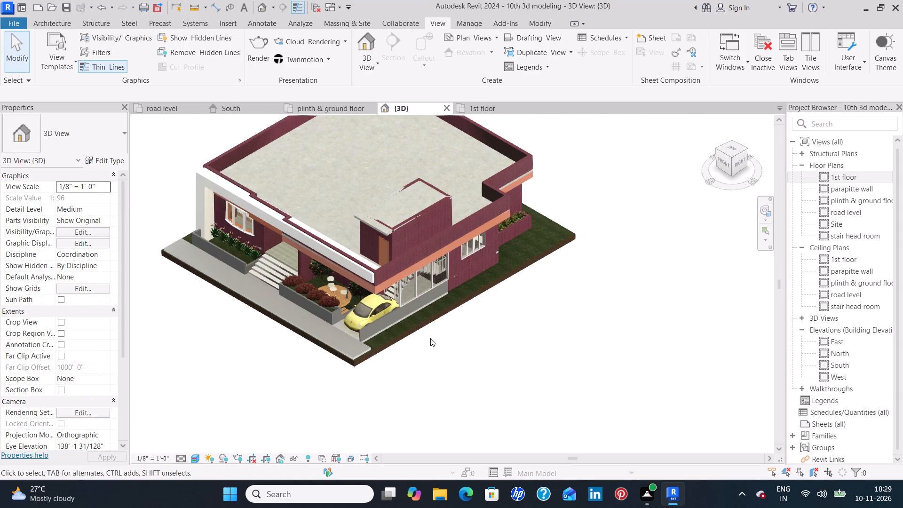
scroll(361, 329, up, 2)
scroll(362, 323, down, 4)
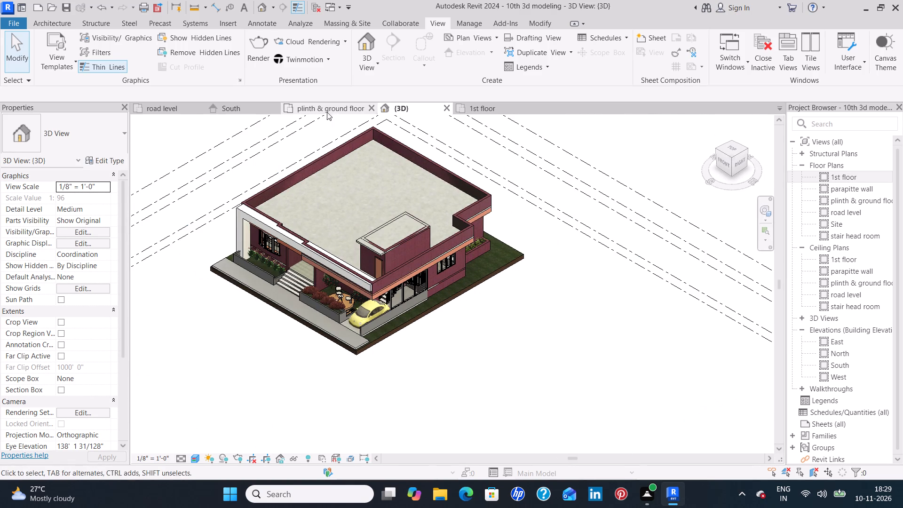
In the 1st floor plan, place a perspective camera with 5' 6" offset beyond the front-right corner, aimed diagonally across the house.
click(493, 110)
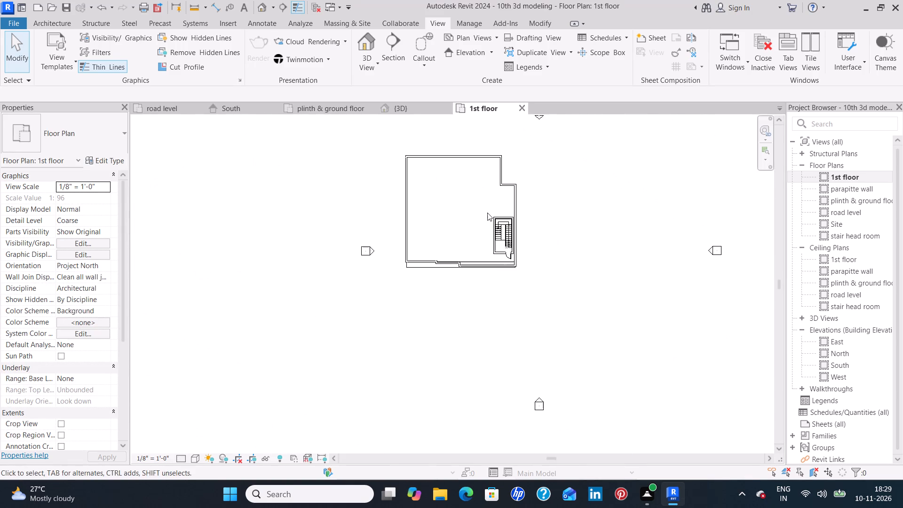
middle_drag(583, 283, 534, 316)
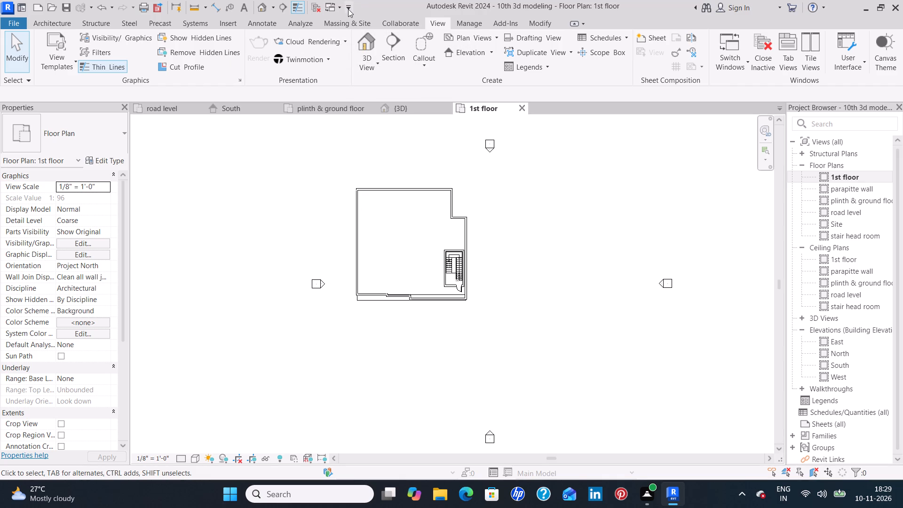
click(367, 62)
click(386, 110)
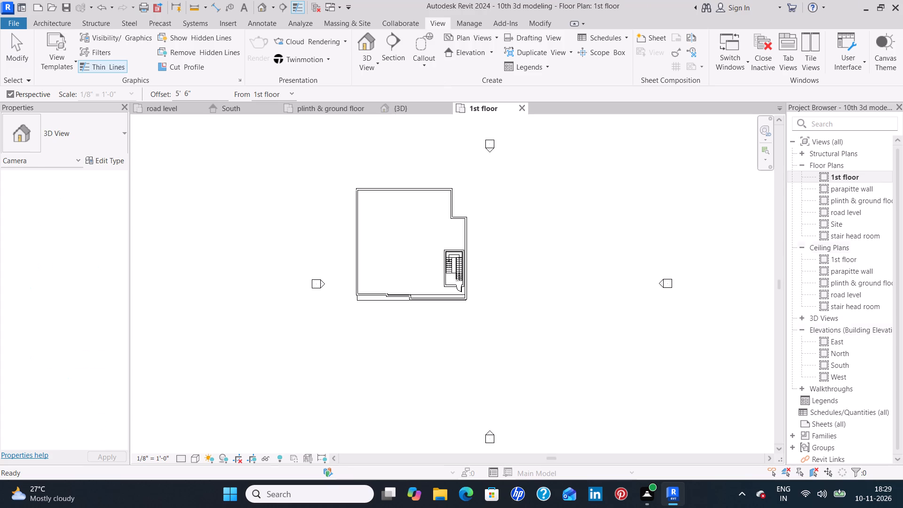
click(603, 379)
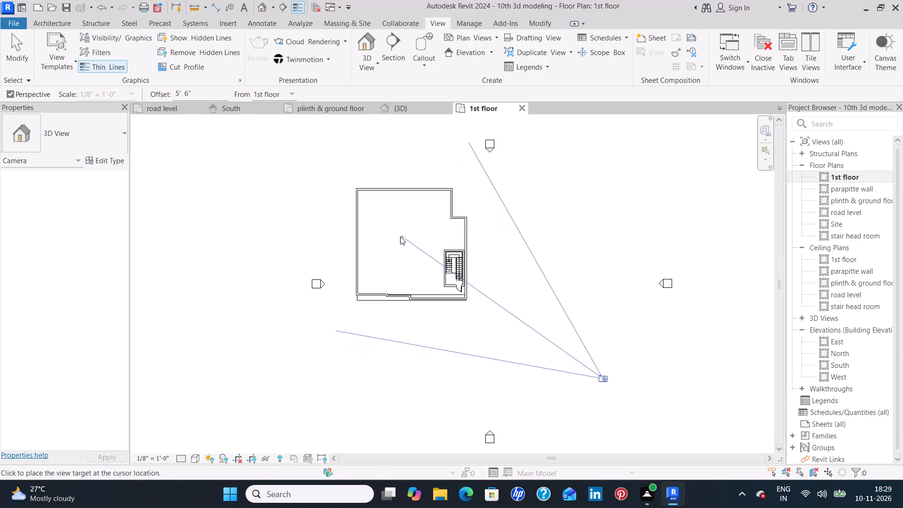
click(309, 171)
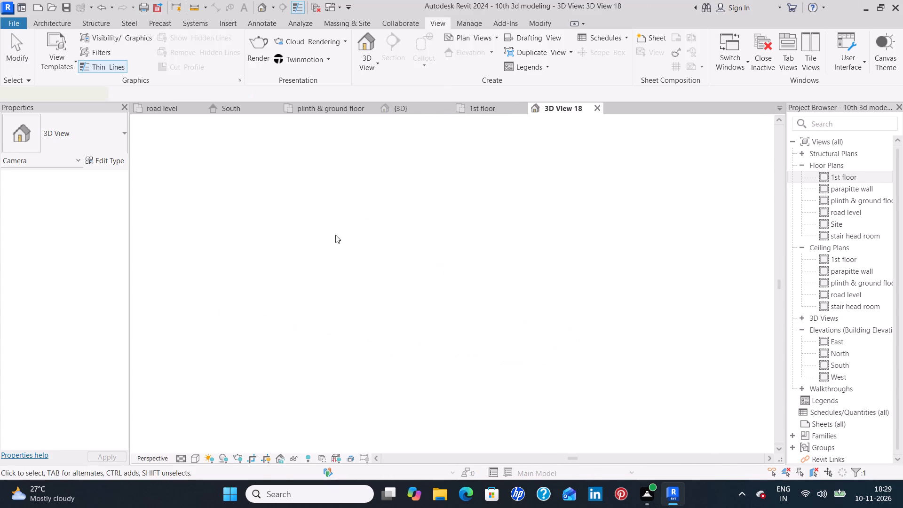
Lower the crop region's top edge to reduce the empty space above the stair head room.
scroll(343, 234, down, 2)
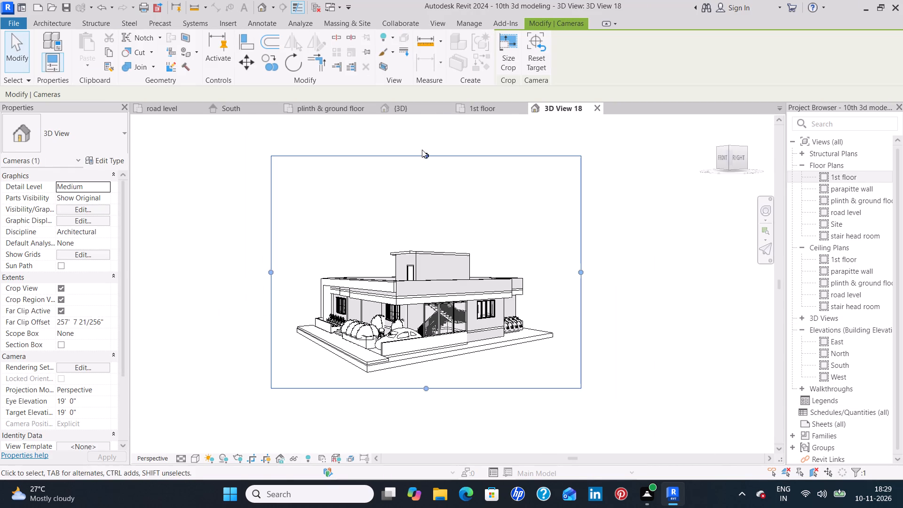
drag(425, 153, 429, 209)
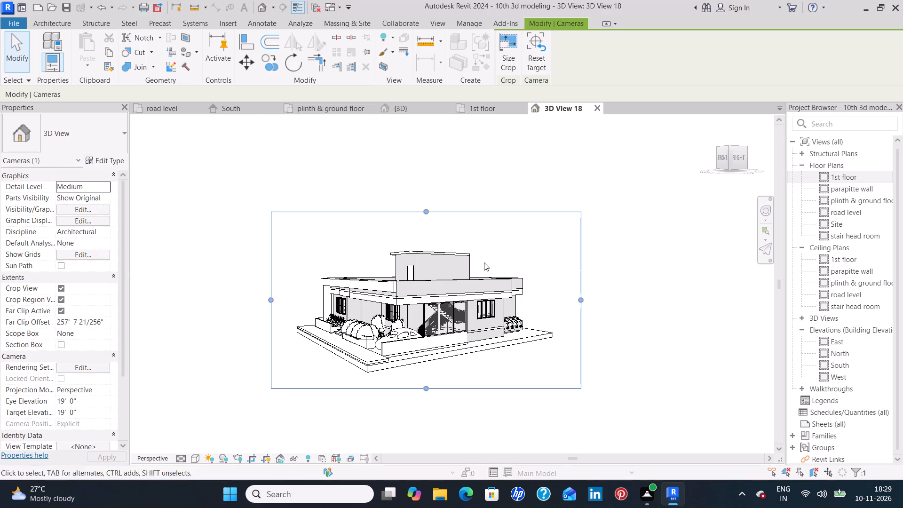
Orbit the camera to a raised view of the house's front and right sides, with eye elevation about 32' 7".
middle_drag(485, 260, 522, 209)
scroll(406, 266, up, 3)
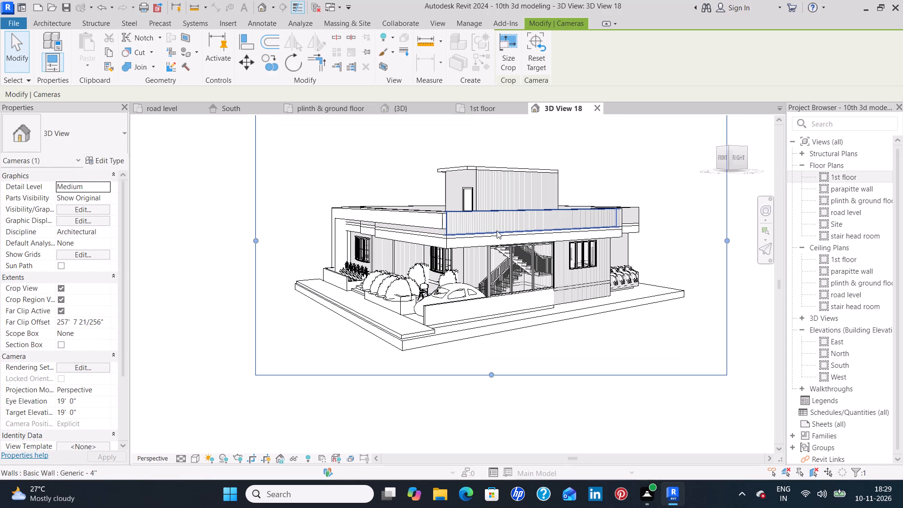
shift+middle_drag(497, 230, 499, 250)
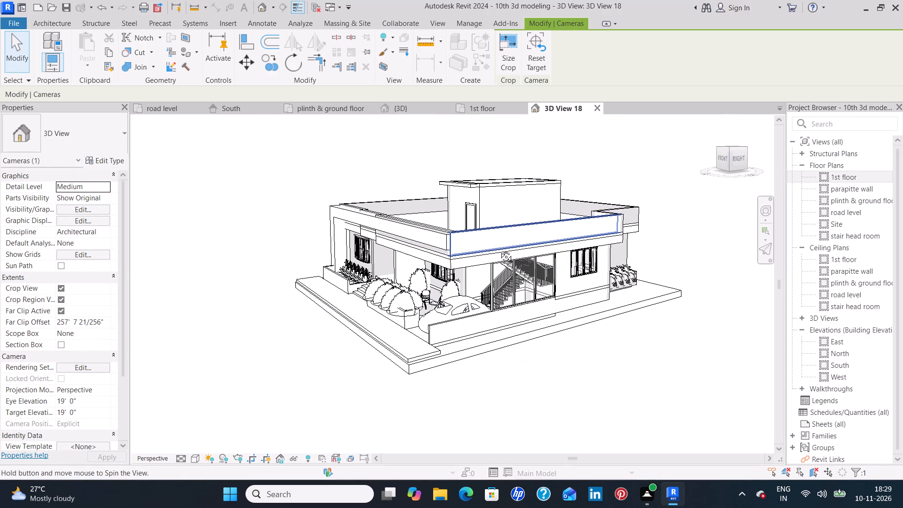
shift+middle_drag(499, 250, 502, 256)
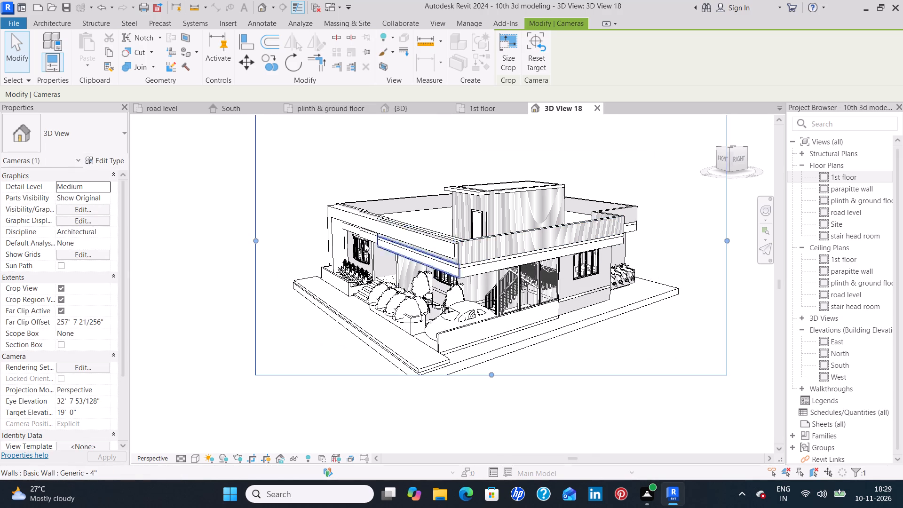
middle_drag(442, 246, 451, 221)
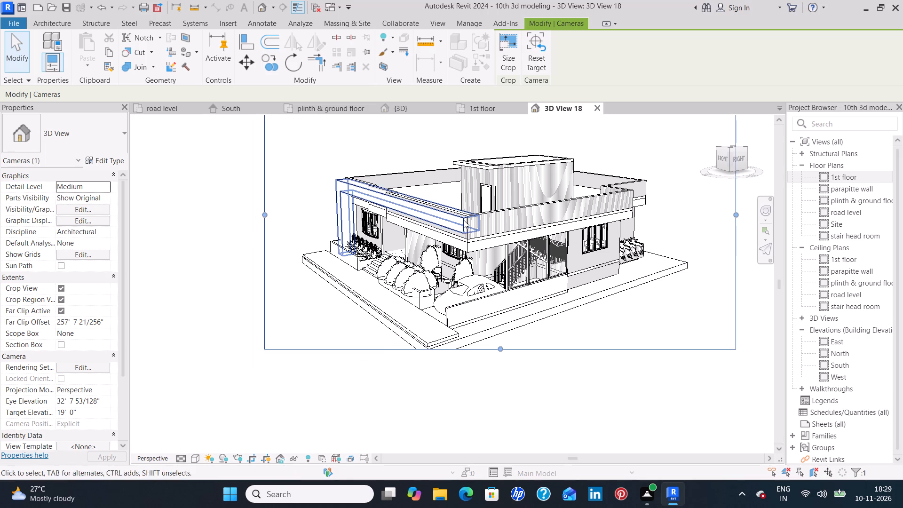
middle_drag(464, 221, 460, 251)
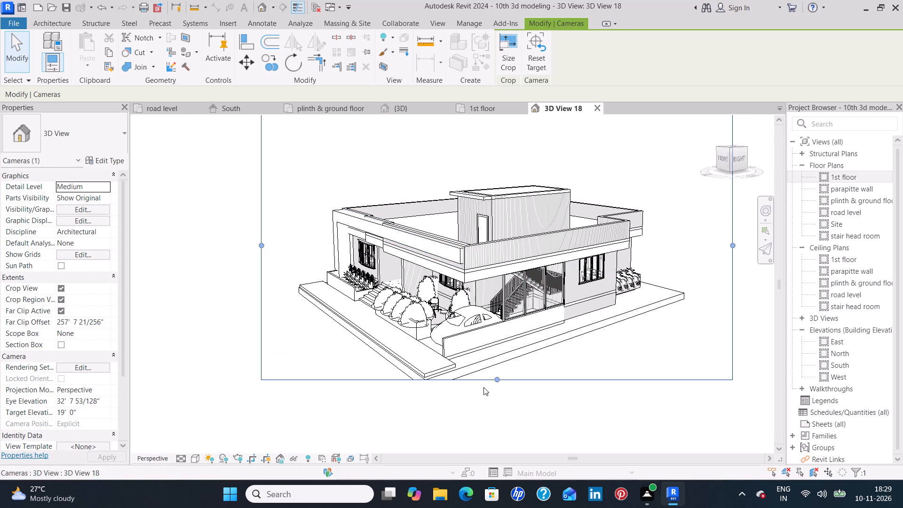
Extend the crop region's bottom edge slightly to include the whole front corner of the house's base.
drag(498, 380, 496, 396)
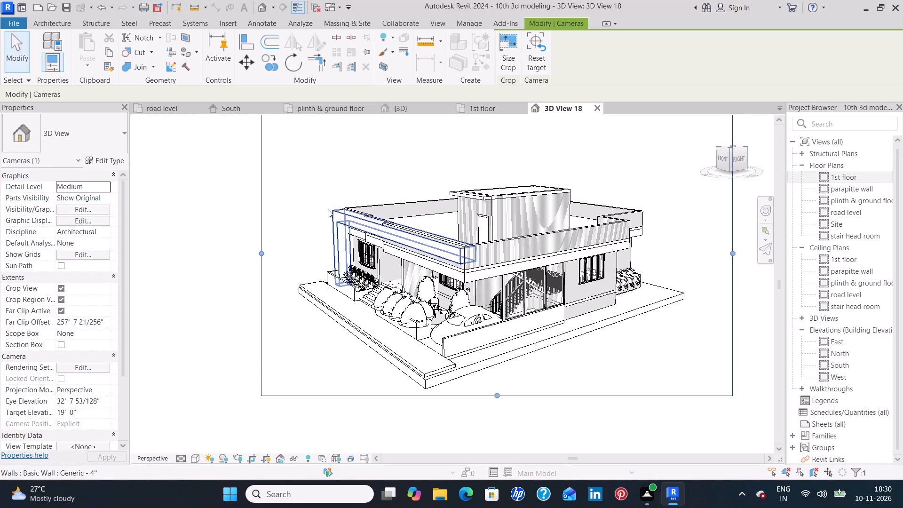
Set the new camera view's visual style to Realistic.
click(199, 454)
click(230, 447)
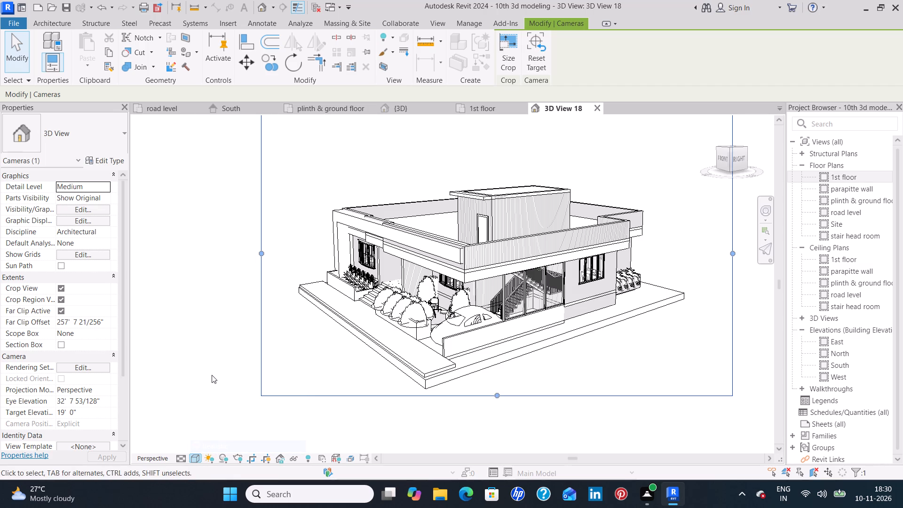
Render the front-right camera view at Medium quality with a printer resolution of 300 DPI.
text(rr)
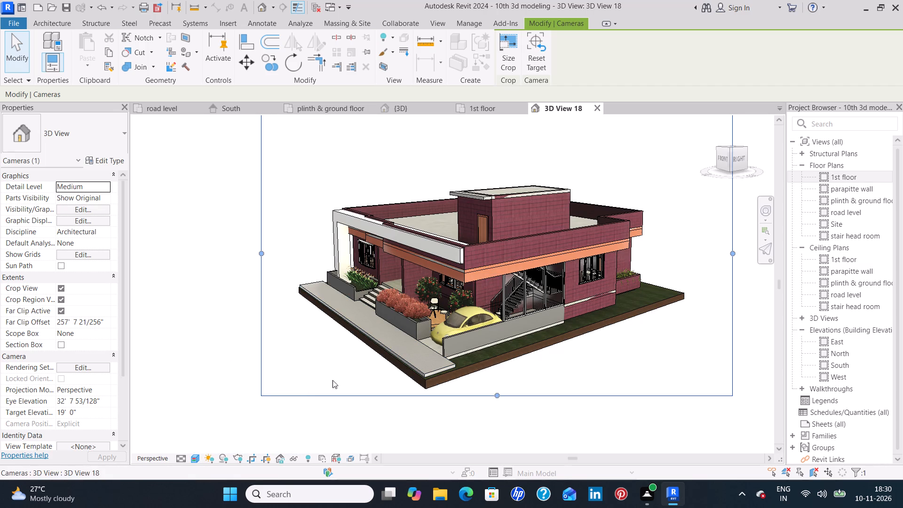
text(rr)
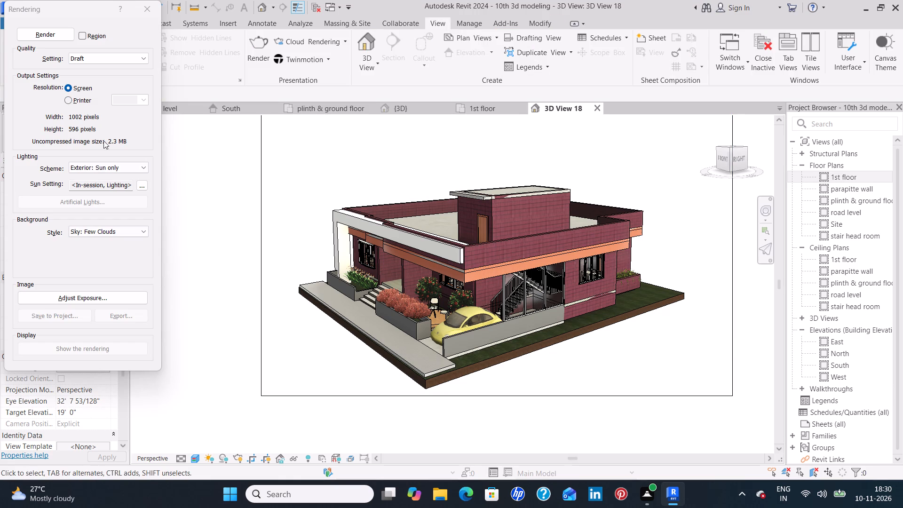
click(131, 57)
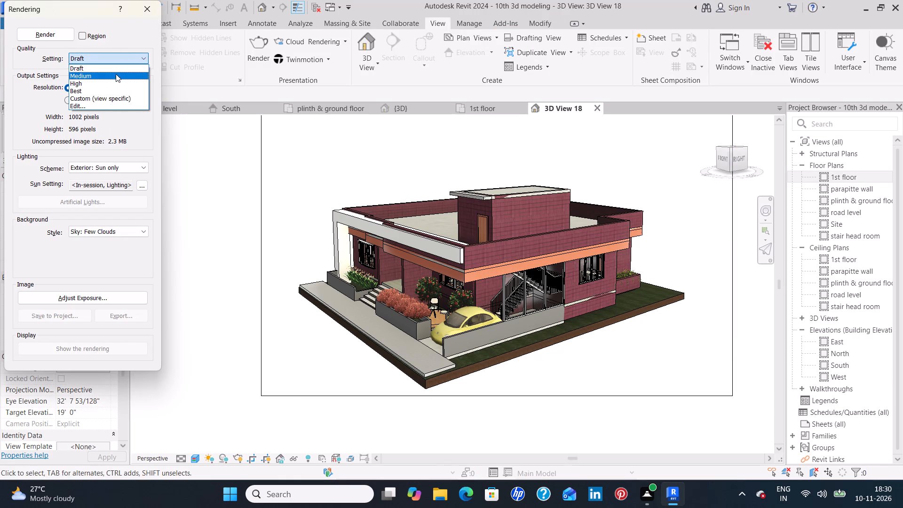
click(115, 75)
click(69, 98)
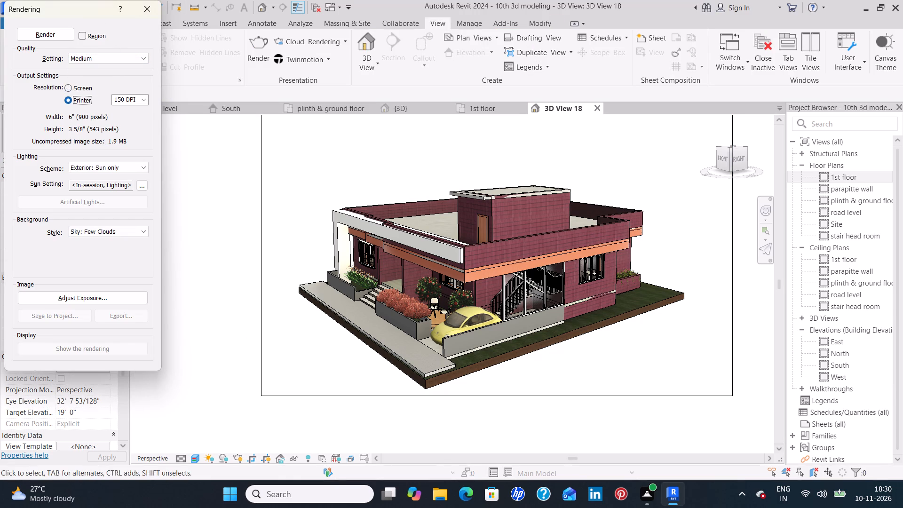
click(147, 100)
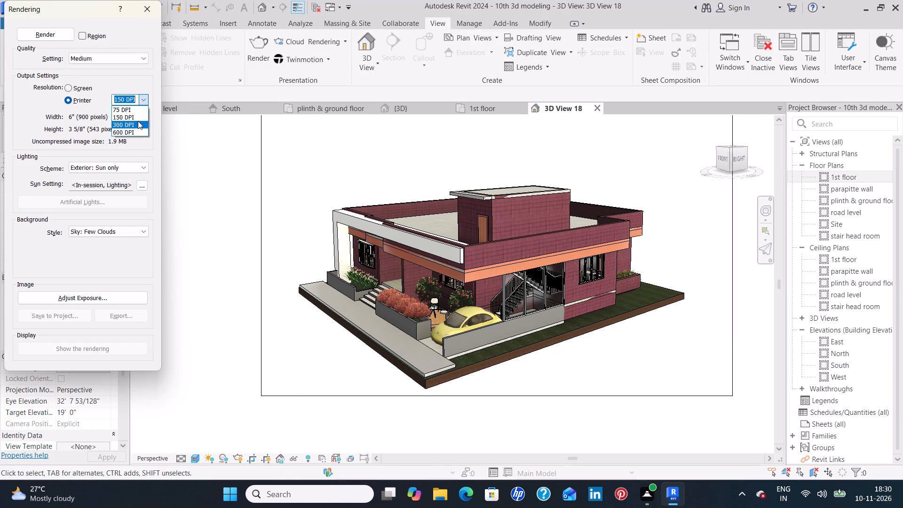
click(138, 121)
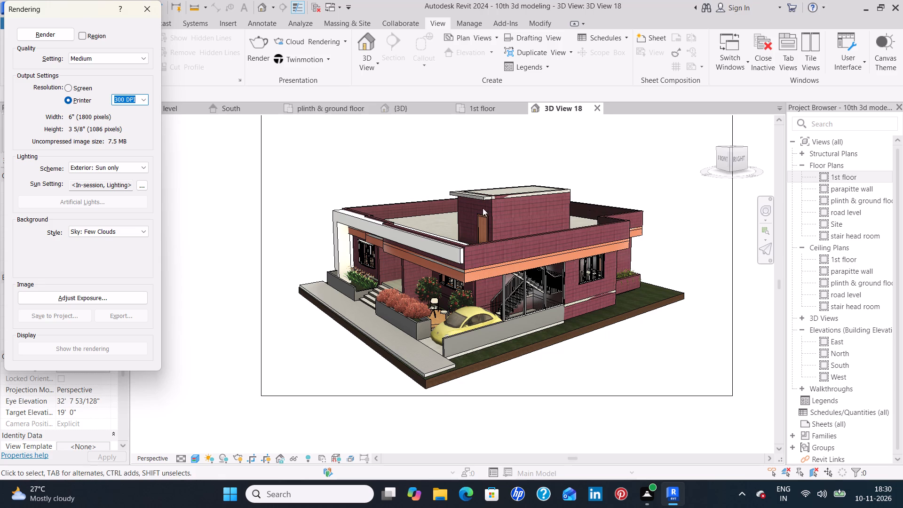
click(44, 31)
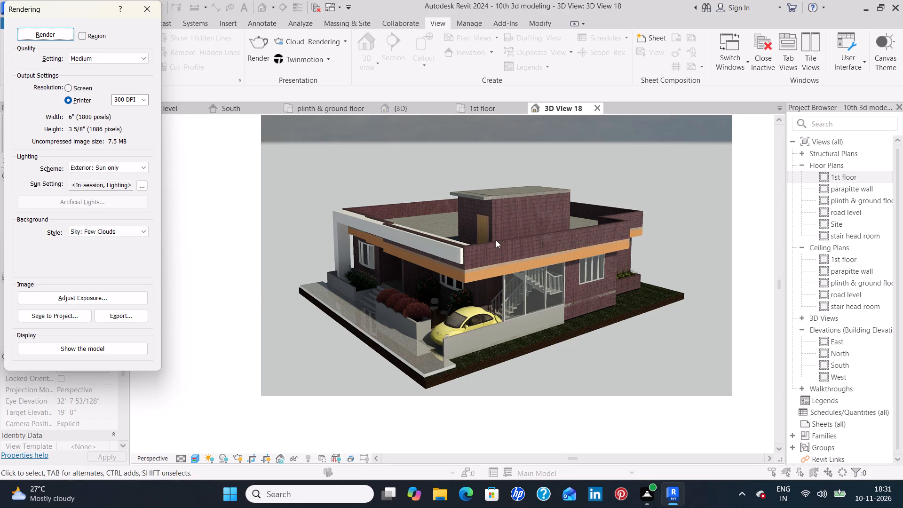
Export the rendering to the Desktop as a JPEG image named 3D View 10th 5.
scroll(496, 234, up, 1)
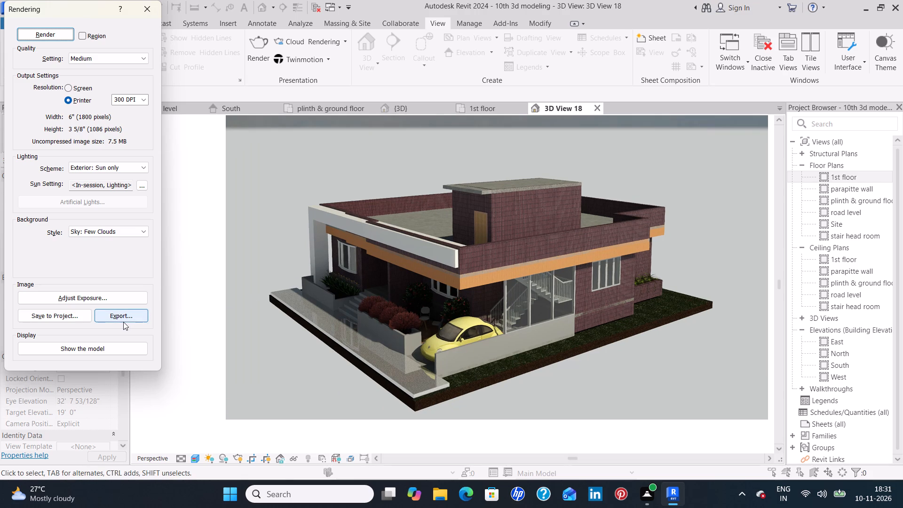
click(123, 321)
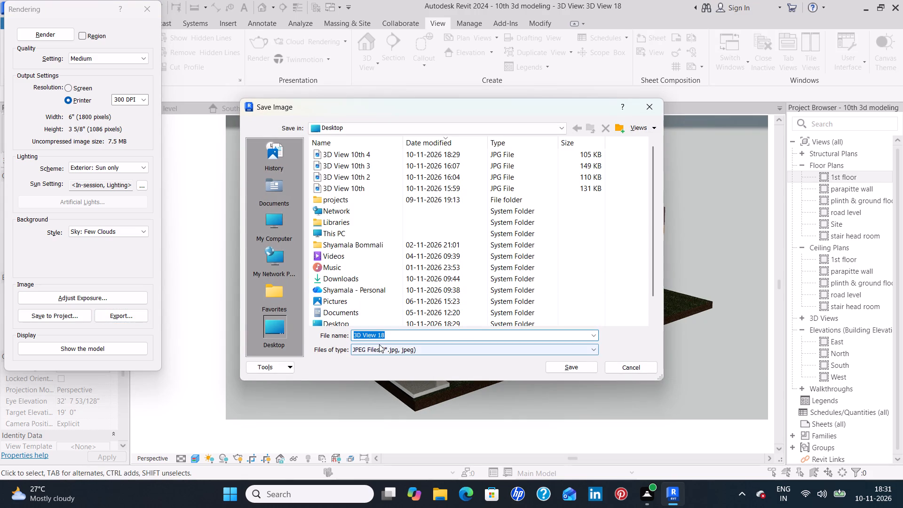
click(397, 341)
click(404, 328)
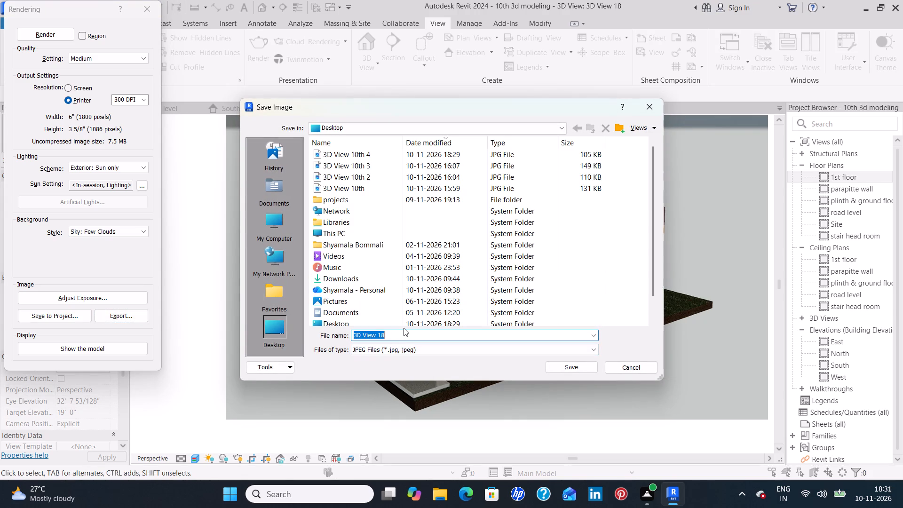
click(402, 331)
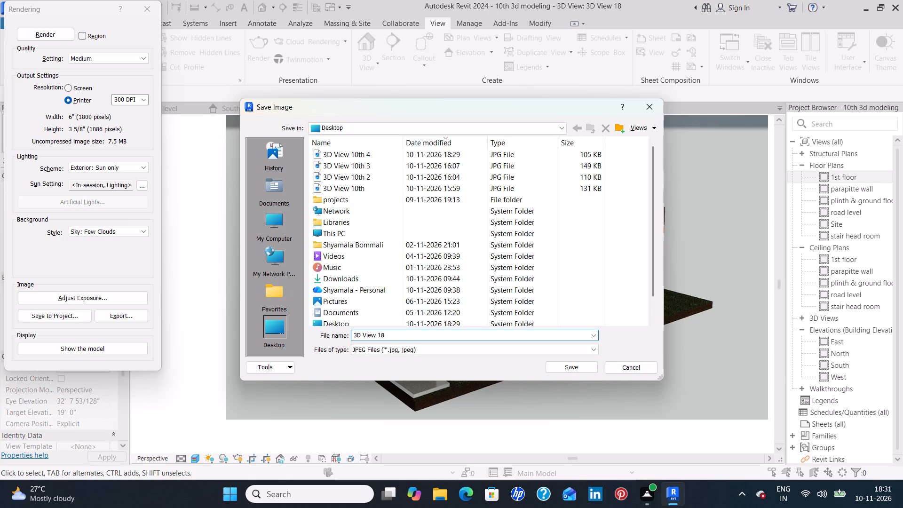
click(428, 335)
key(BackSpace)
key(BackSpace)
key(BackSpace)
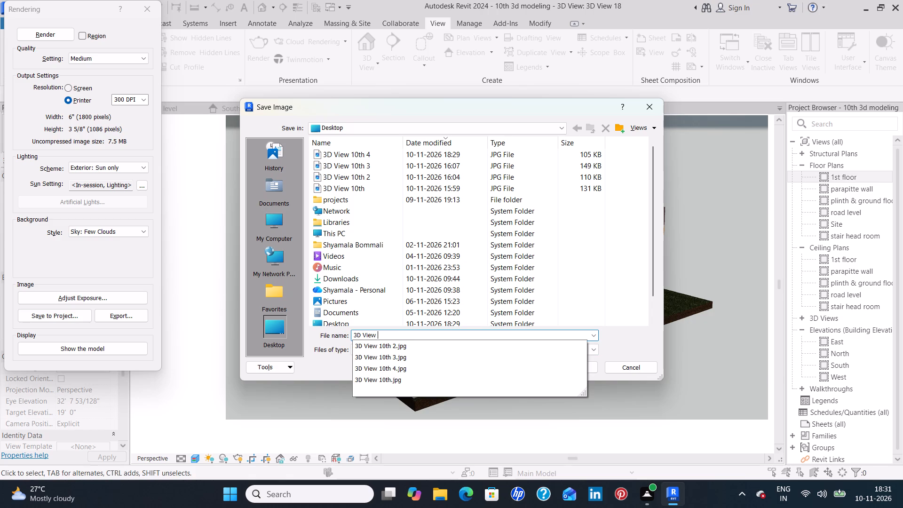
text(10)
text(th)
key(space)
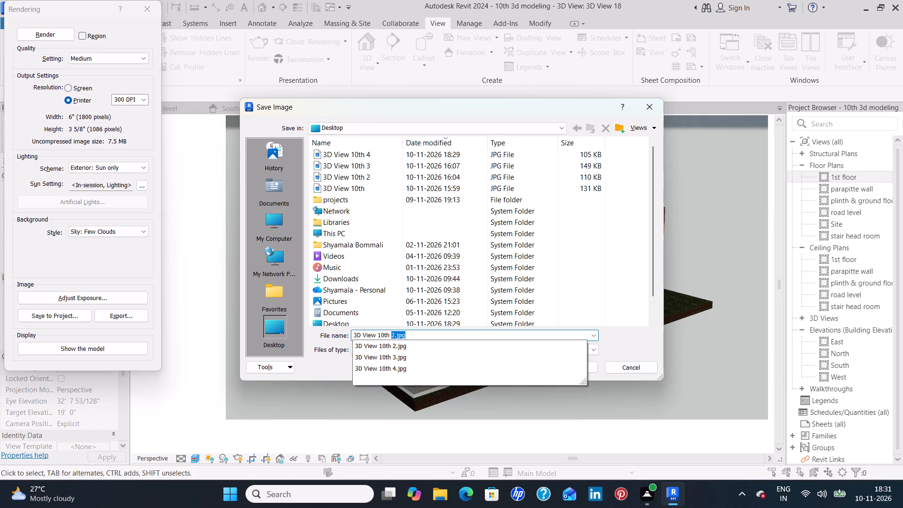
key(5)
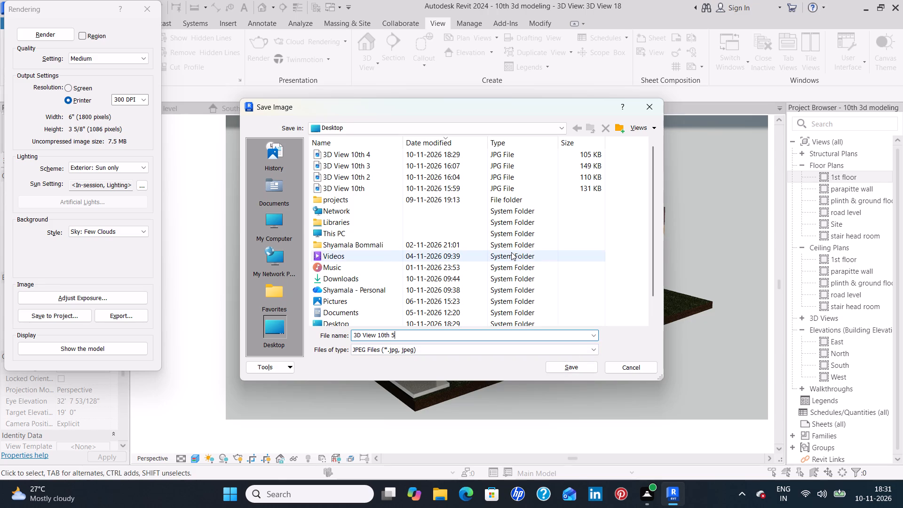
scroll(511, 252, down, 2)
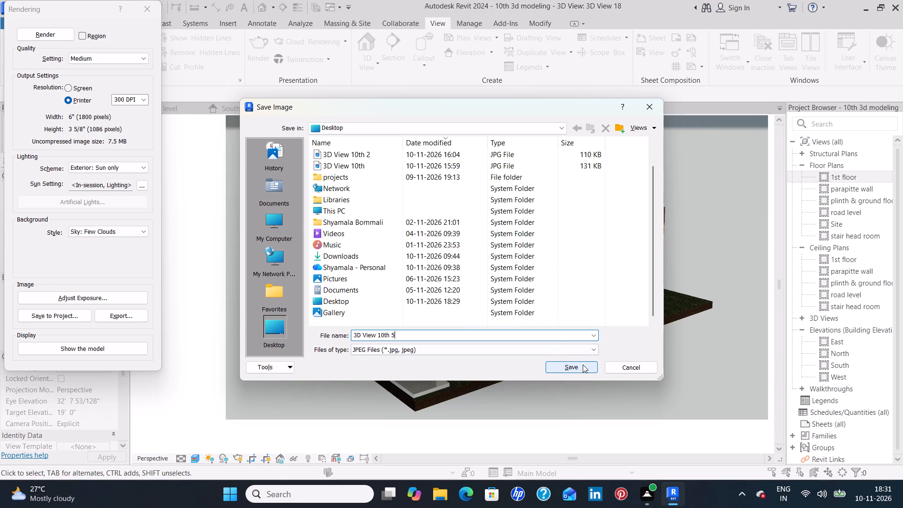
click(583, 365)
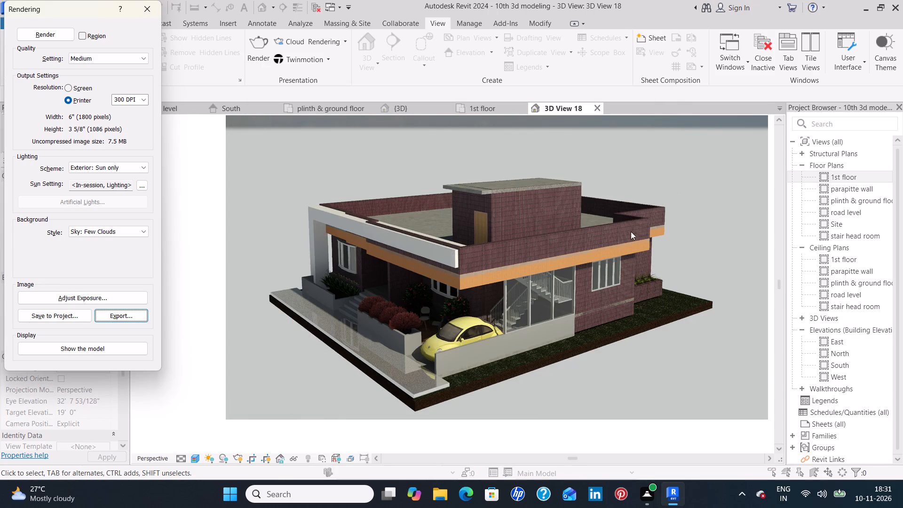
Close the rendered camera view and return to the default {3D} view of the house.
click(594, 109)
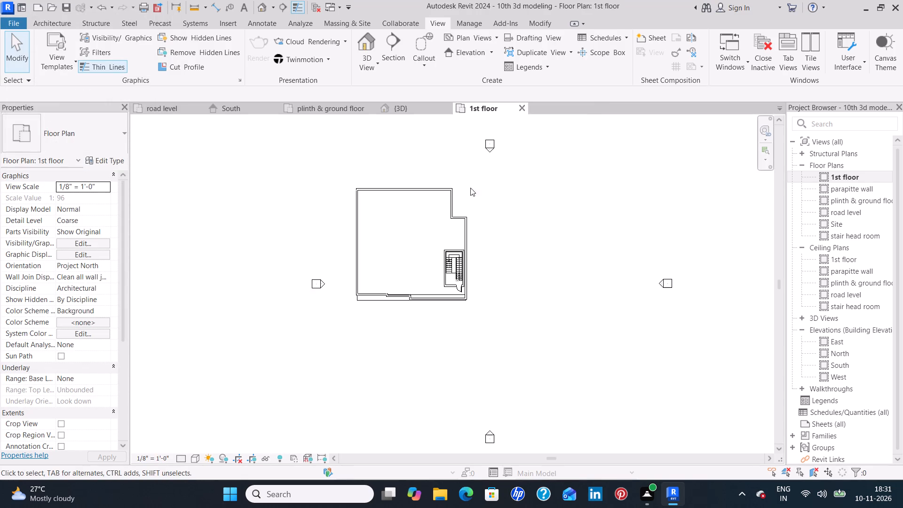
click(430, 108)
scroll(464, 266, up, 2)
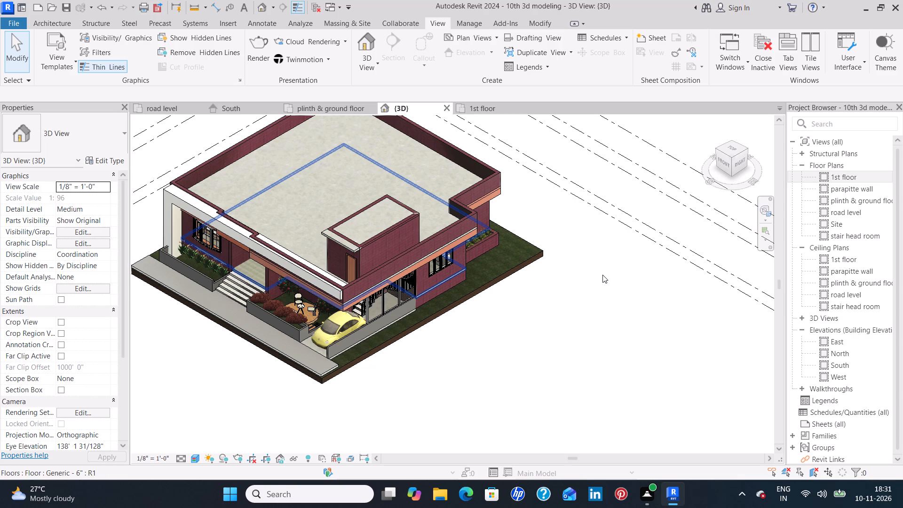
Save the project.
key(ctrl+s)
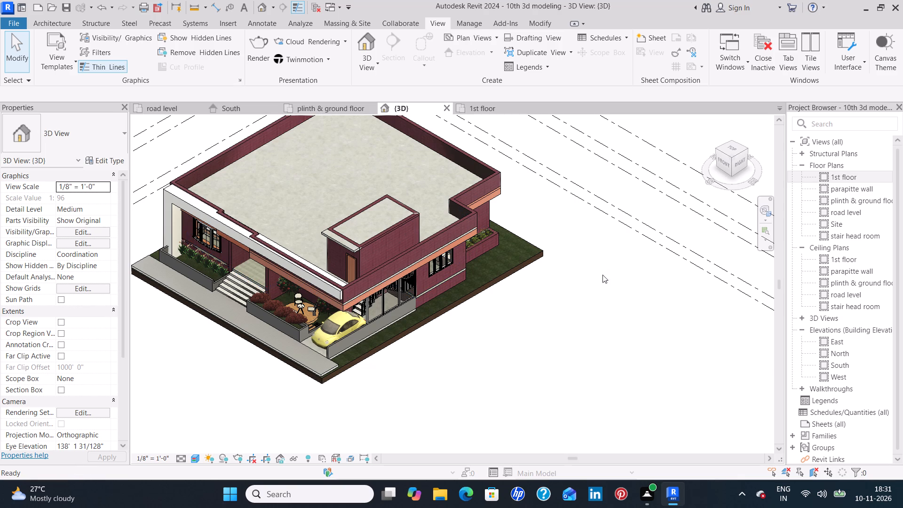
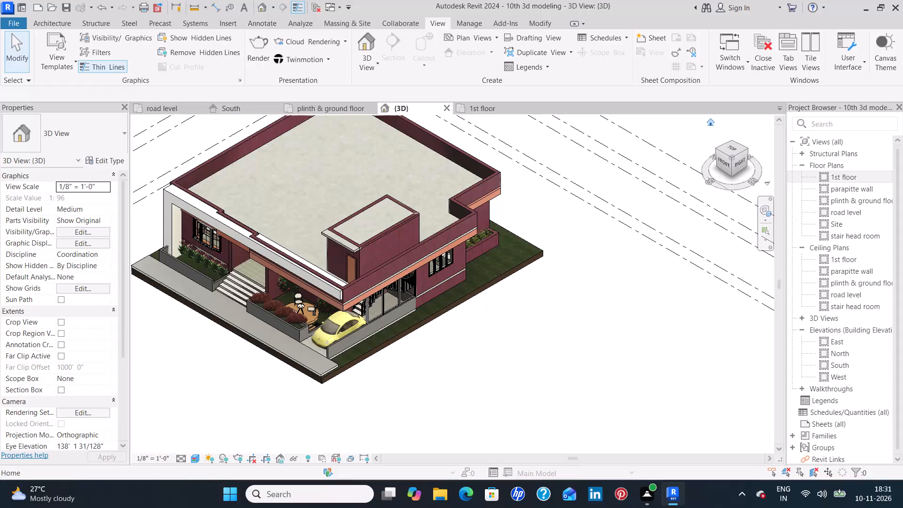
Examine the whole house exterior in the 3D view from the front, the right side and above.
click(713, 125)
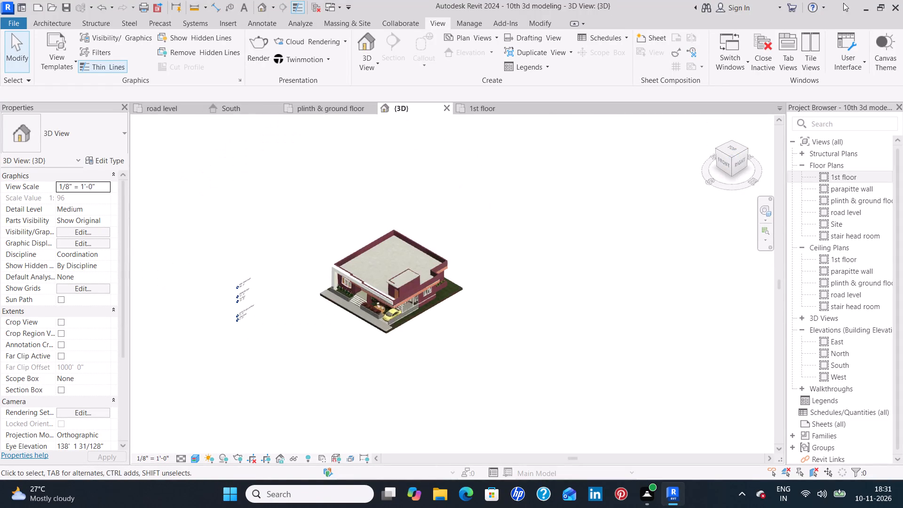
scroll(402, 276, up, 8)
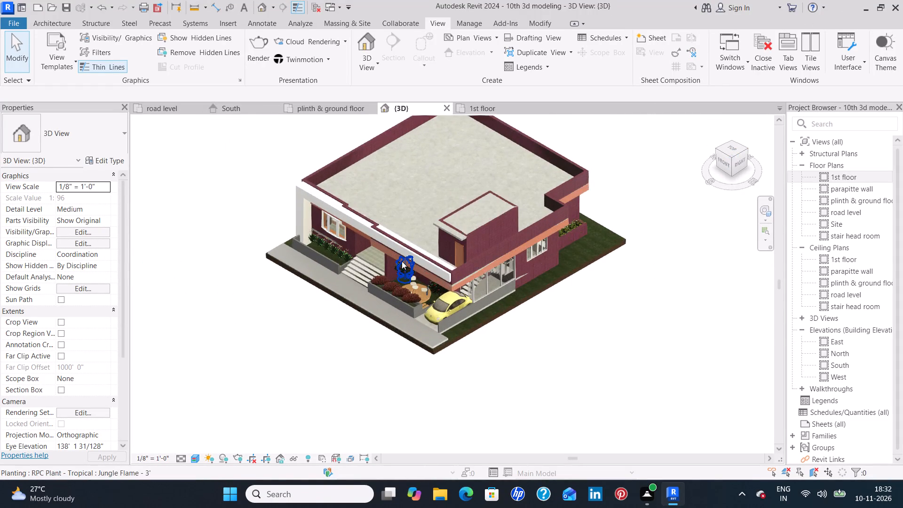
shift+middle_drag(586, 356, 586, 354)
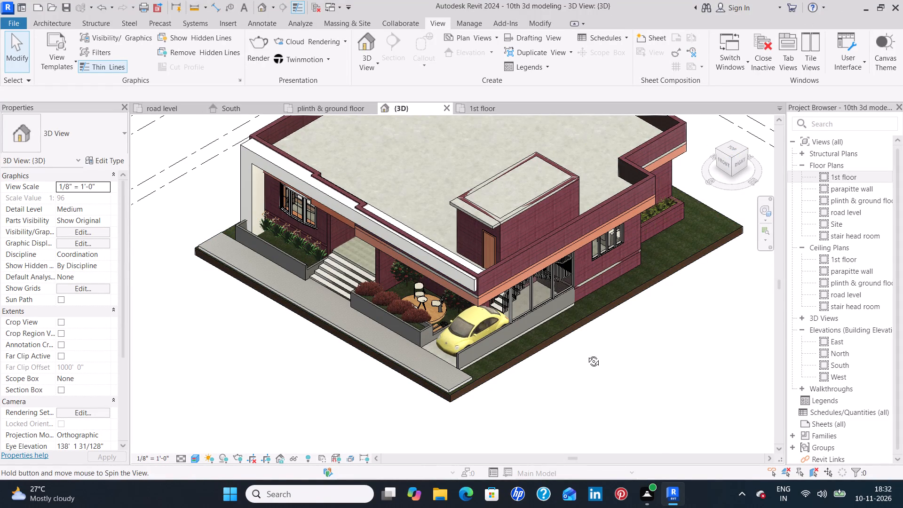
shift+middle_drag(586, 354, 619, 245)
scroll(424, 310, up, 1)
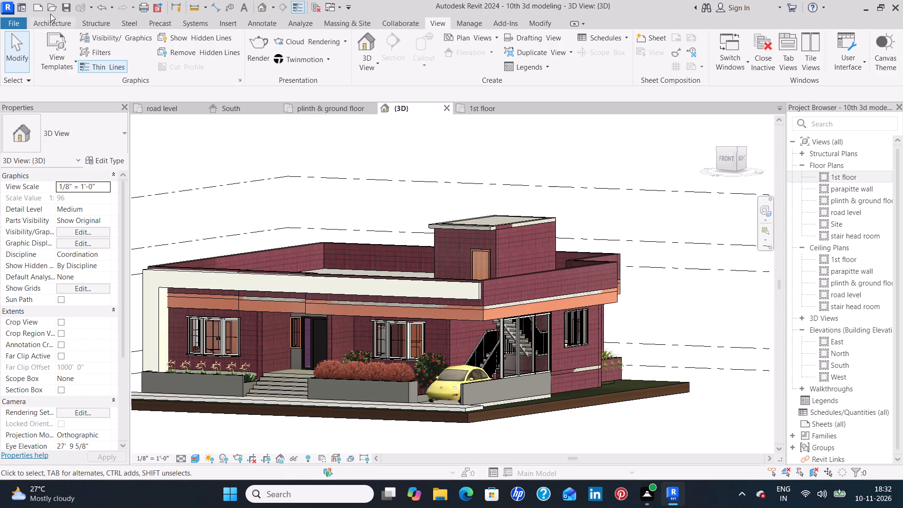
click(41, 27)
scroll(277, 191, down, 3)
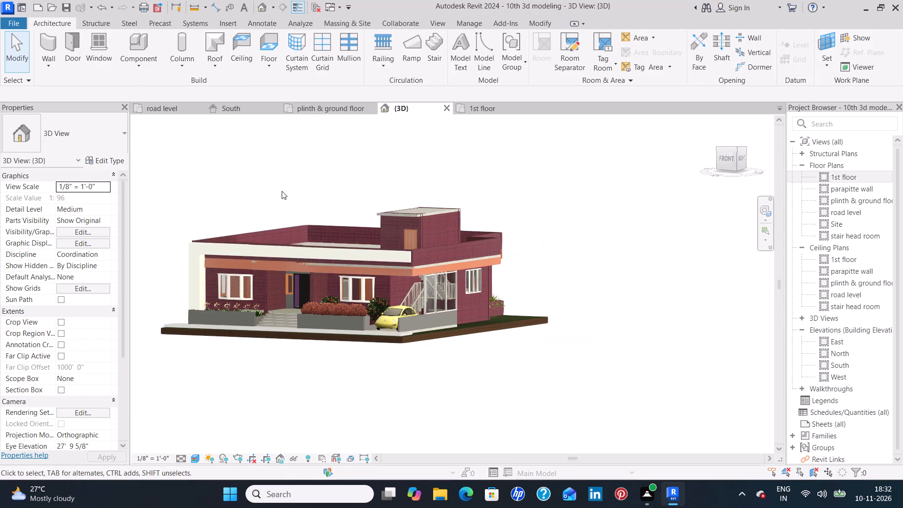
shift+middle_drag(513, 208, 511, 214)
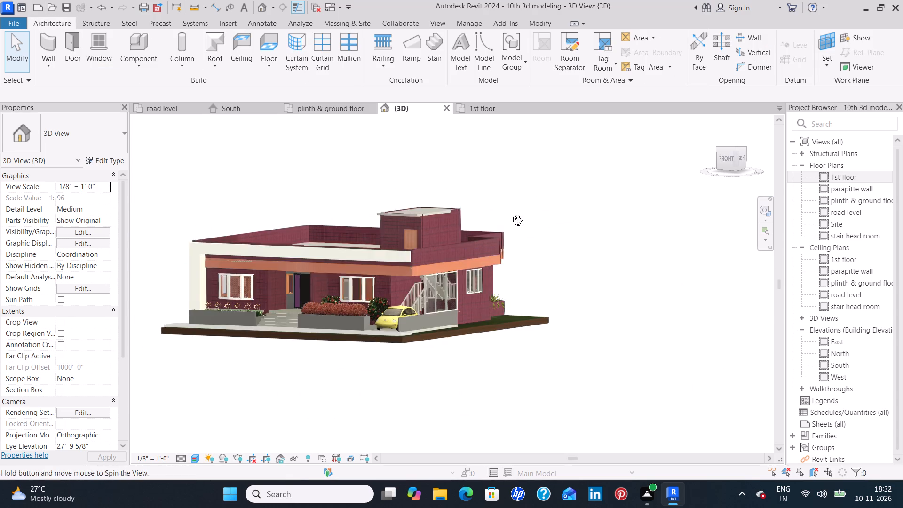
shift+middle_drag(511, 214, 459, 302)
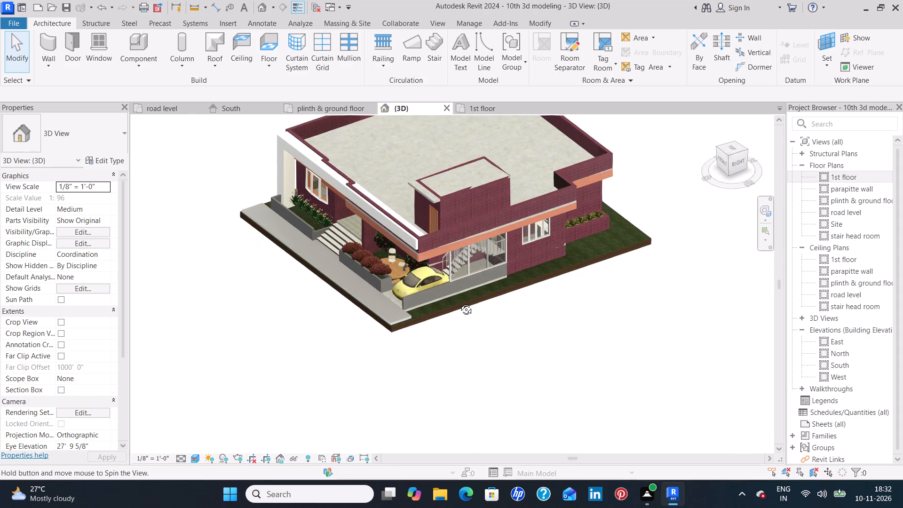
shift+middle_drag(459, 302, 351, 258)
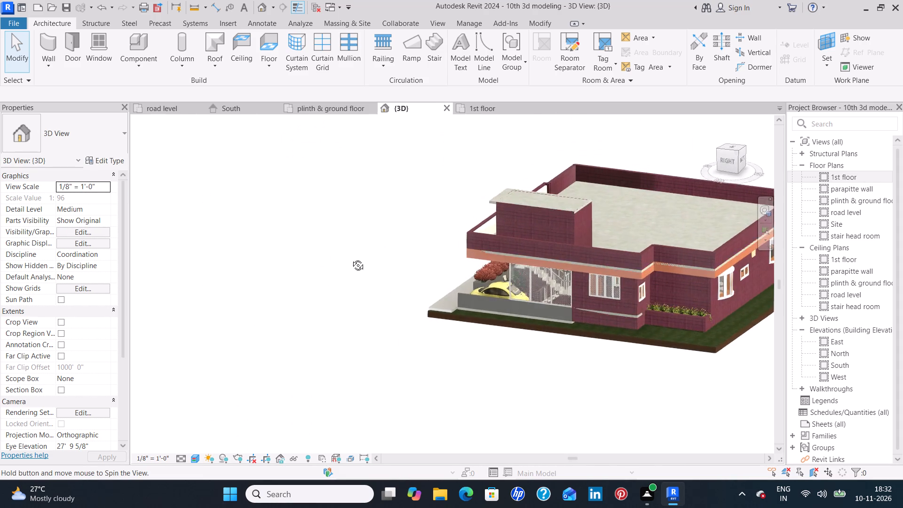
shift+middle_drag(351, 258, 466, 341)
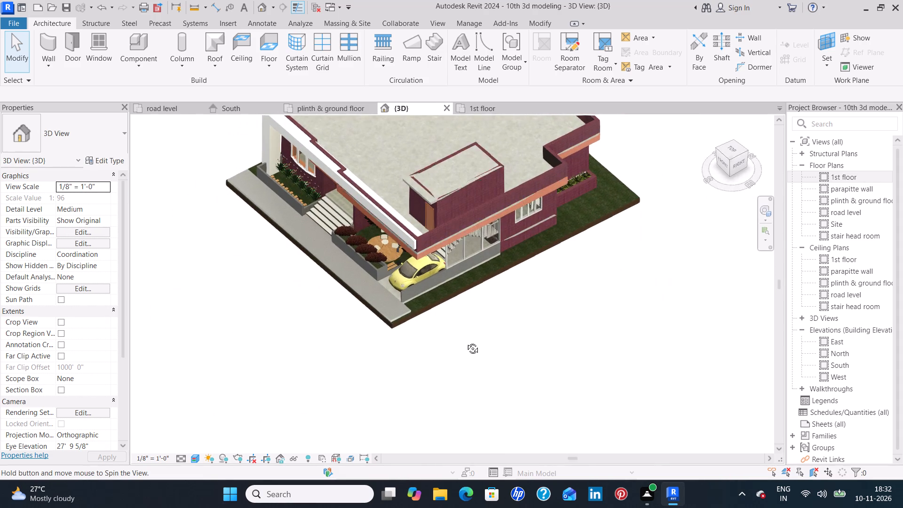
shift+middle_drag(466, 341, 464, 338)
Inspect the front-right corner of the house up close, including the car, patio seating, planters, glazed staircase and stair head room.
scroll(390, 234, up, 3)
scroll(441, 272, up, 2)
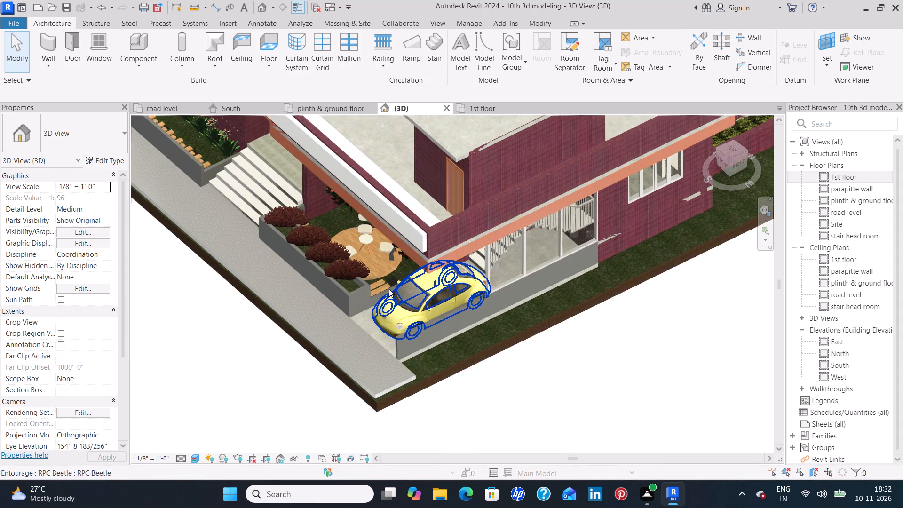
scroll(385, 274, up, 3)
shift+middle_drag(408, 258, 412, 191)
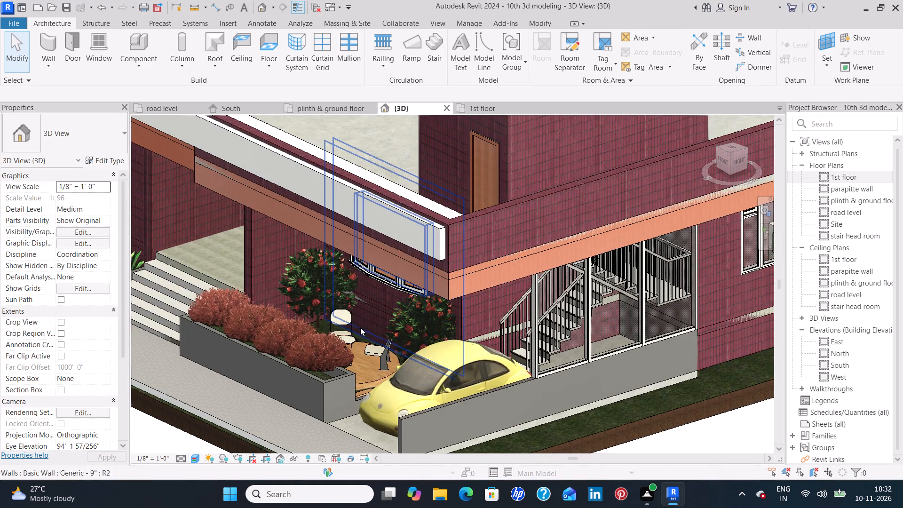
middle_drag(359, 328, 351, 373)
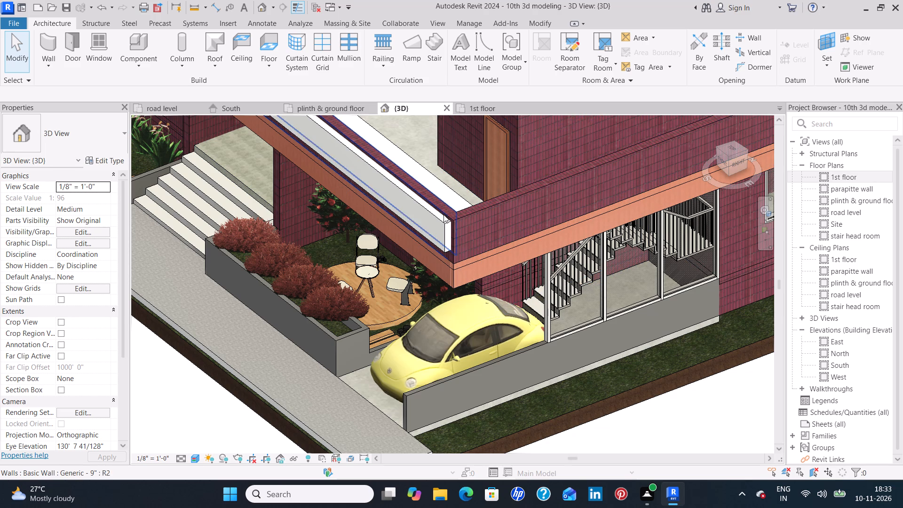
scroll(491, 212, down, 2)
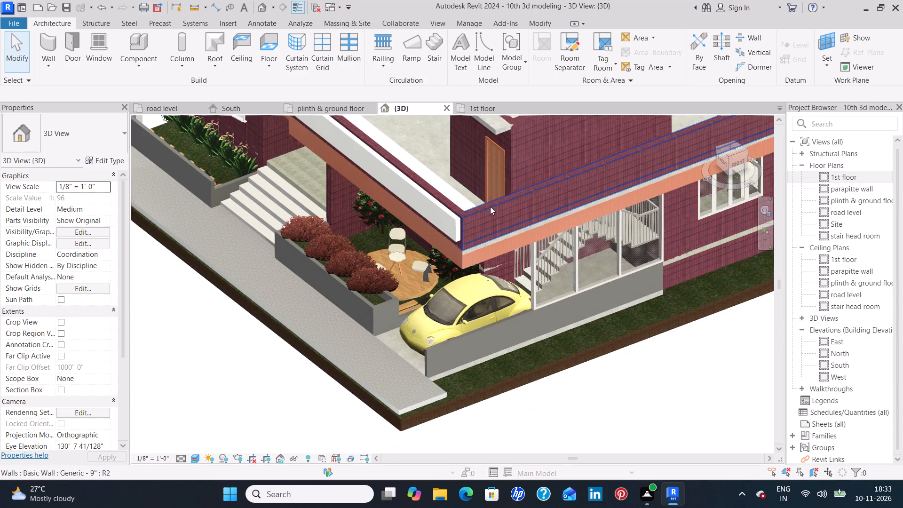
scroll(489, 204, down, 2)
middle_drag(522, 187, 452, 238)
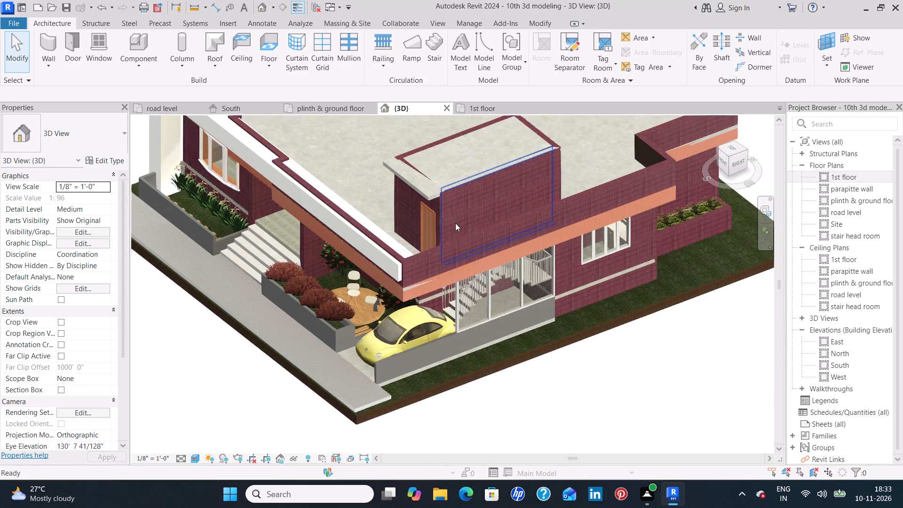
middle_drag(567, 182, 542, 198)
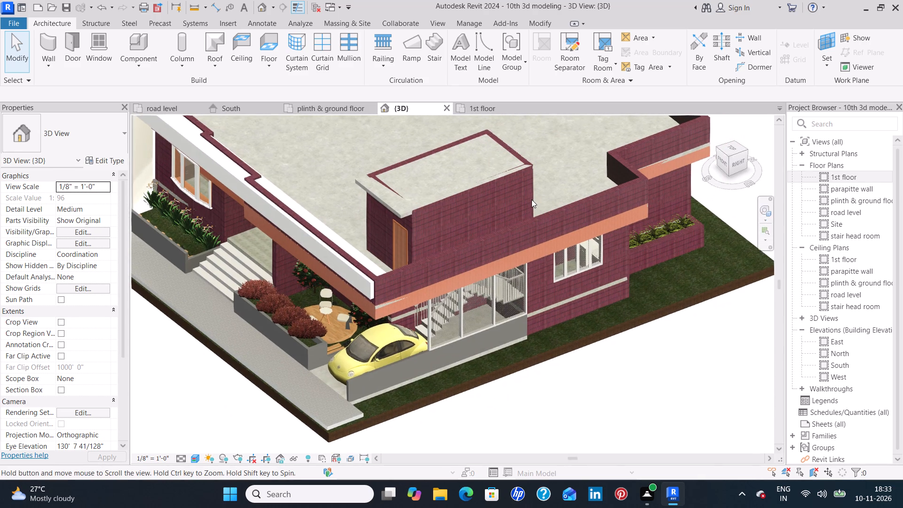